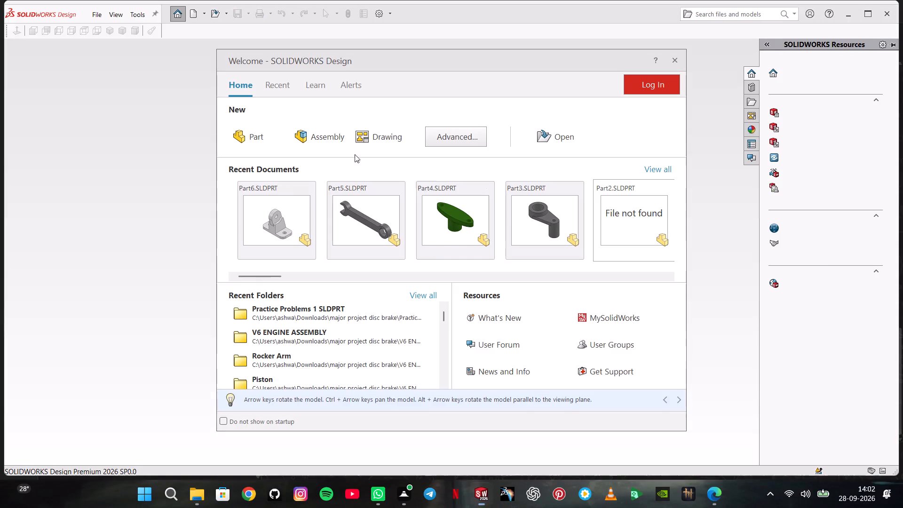
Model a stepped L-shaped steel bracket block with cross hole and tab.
Create a new part document and maximize the window.
left_click(256, 137)
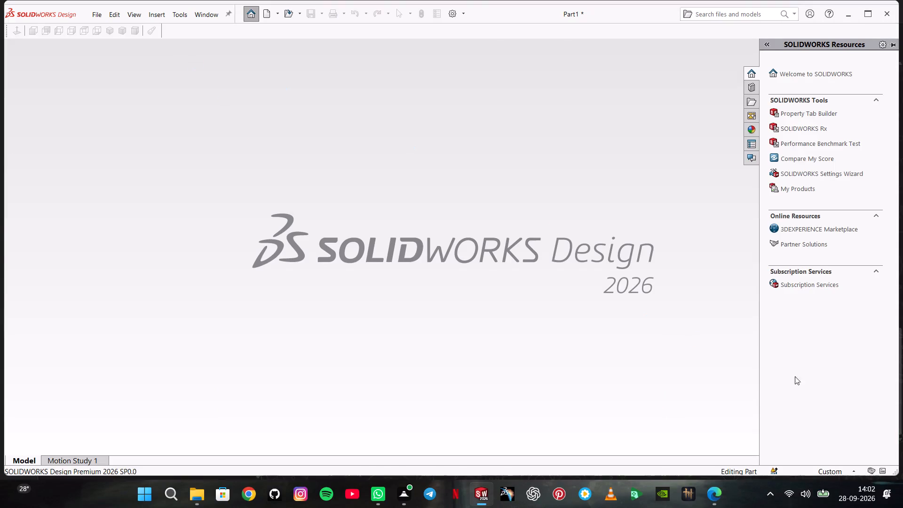
left_click(869, 12)
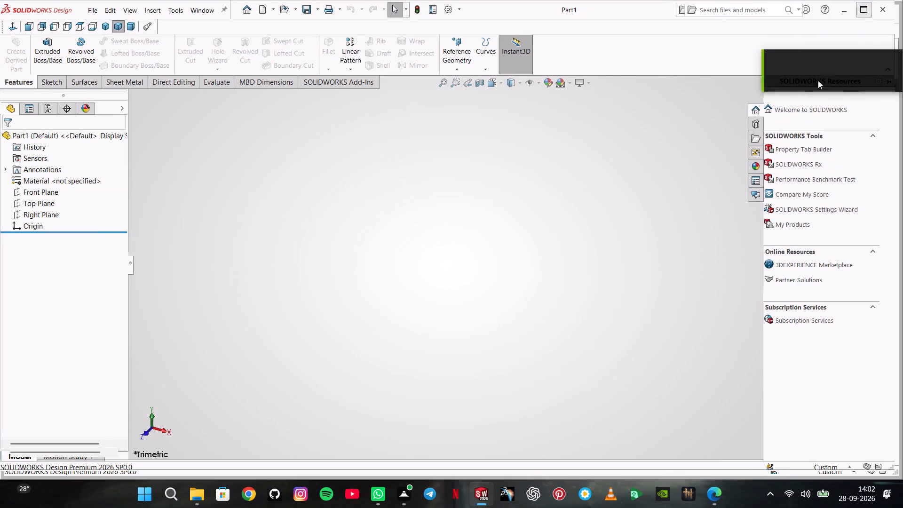
Set the document's unit system to MMGS (millimeter, gram, second).
left_click(849, 475)
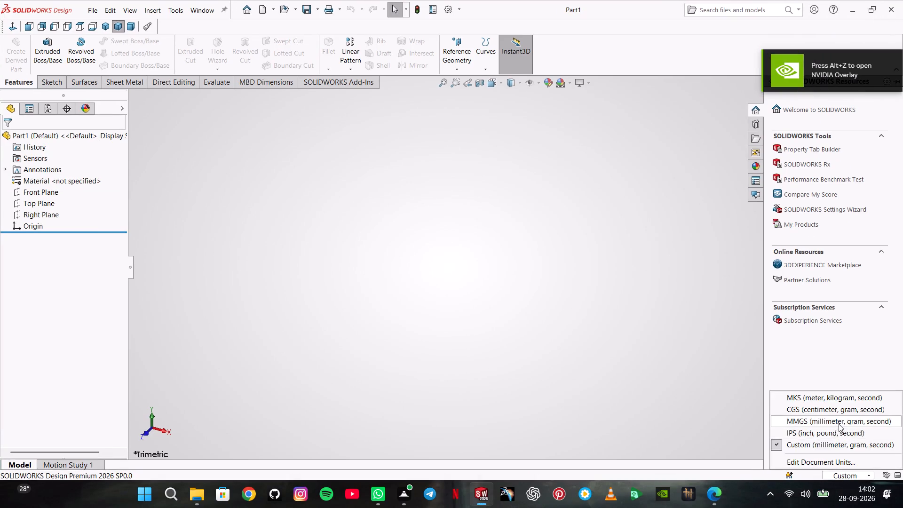
left_click(839, 422)
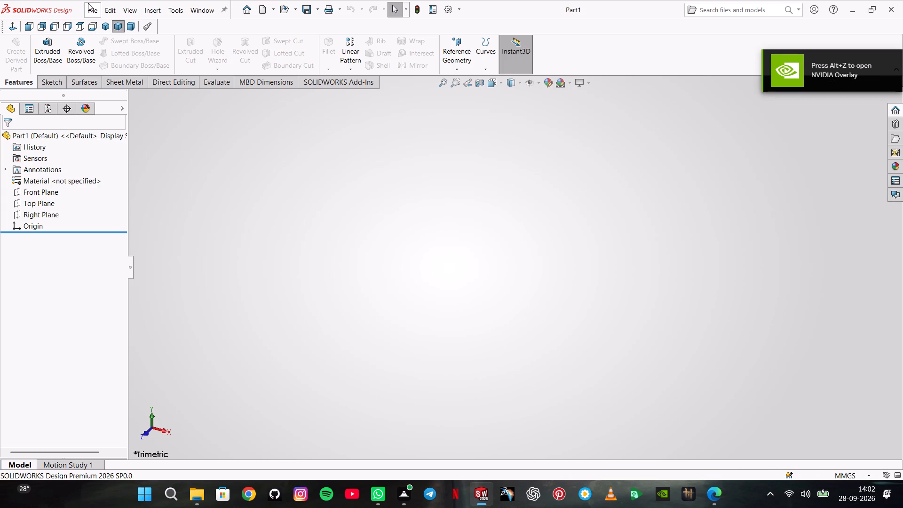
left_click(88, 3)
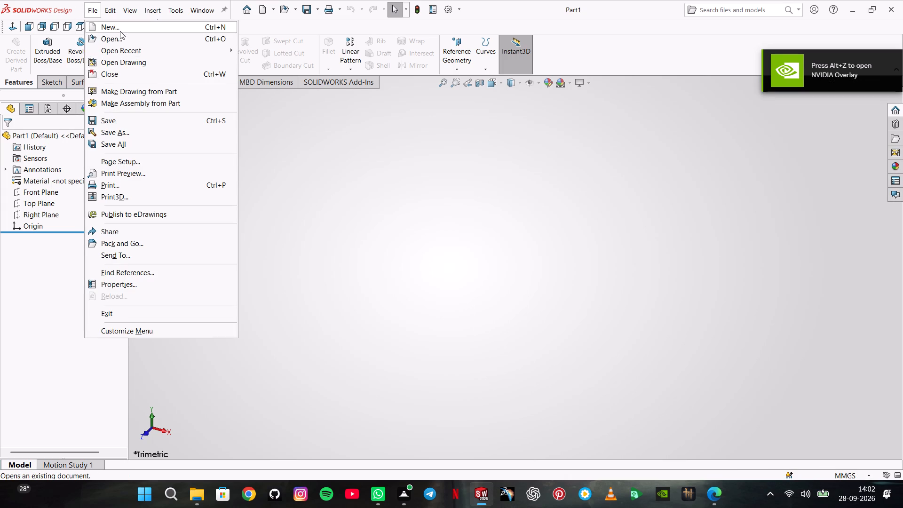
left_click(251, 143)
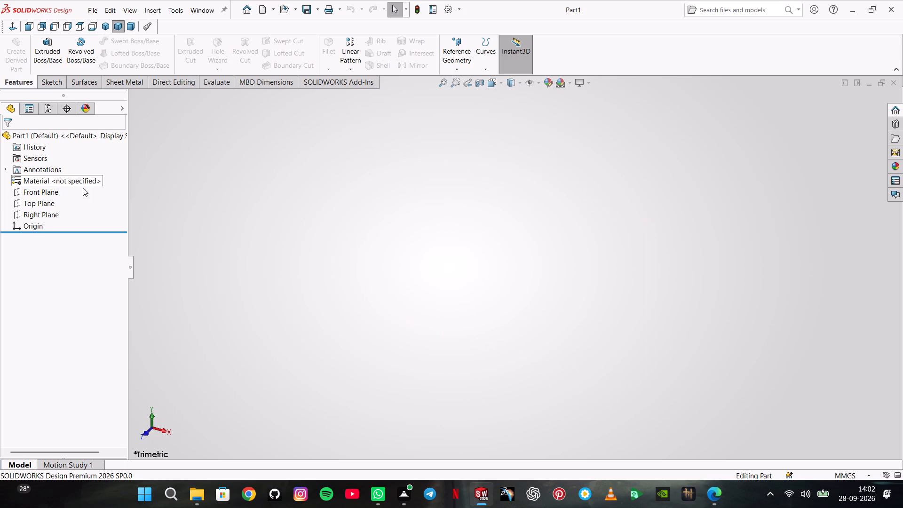
On the Front Plane, sketch a closed inverted-L line profile from the origin, about 76 mm high and 82 mm wide, its arm toward negative X.
left_click(56, 192)
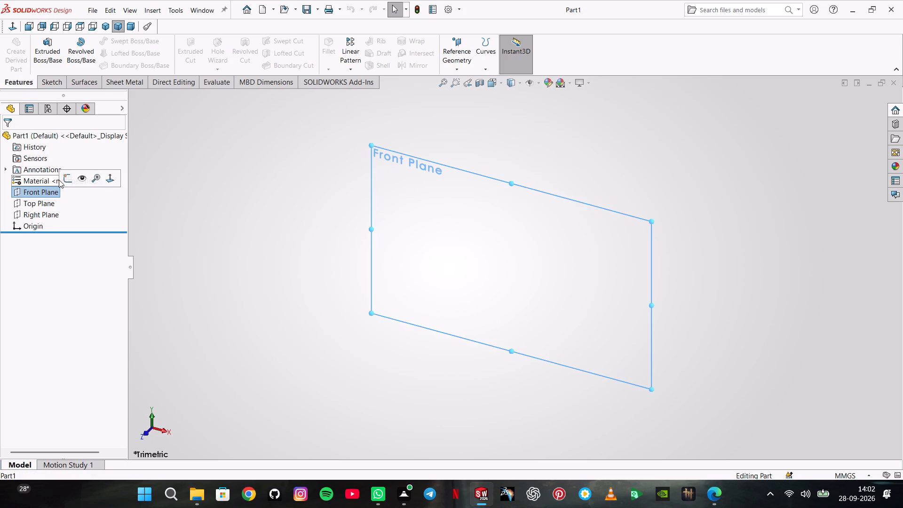
left_click(63, 180)
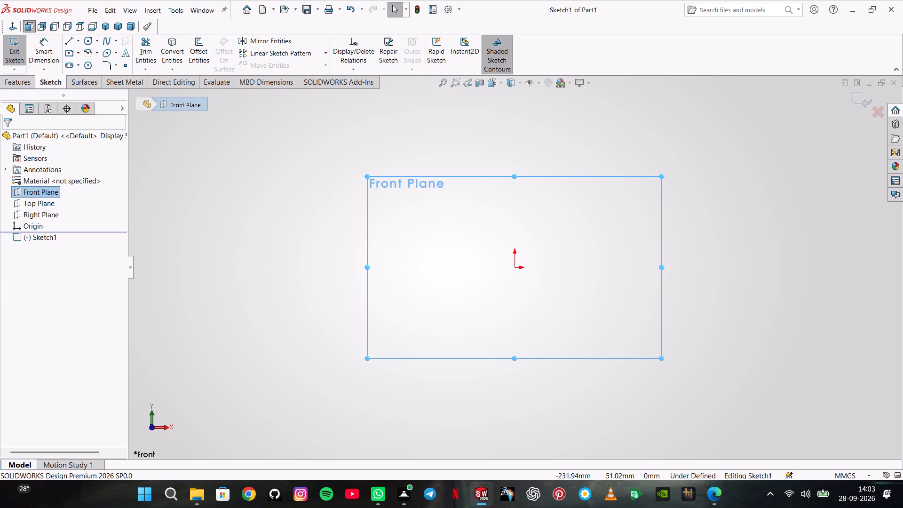
left_click(73, 41)
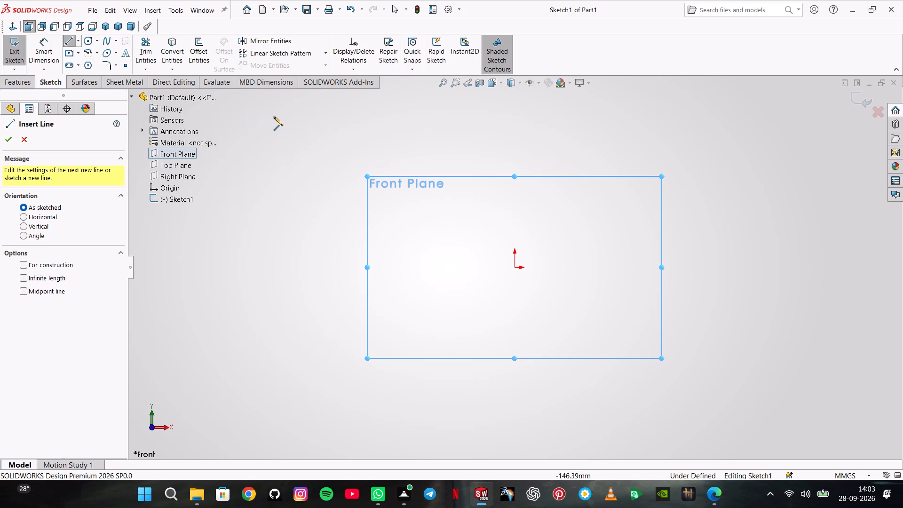
left_click(515, 267)
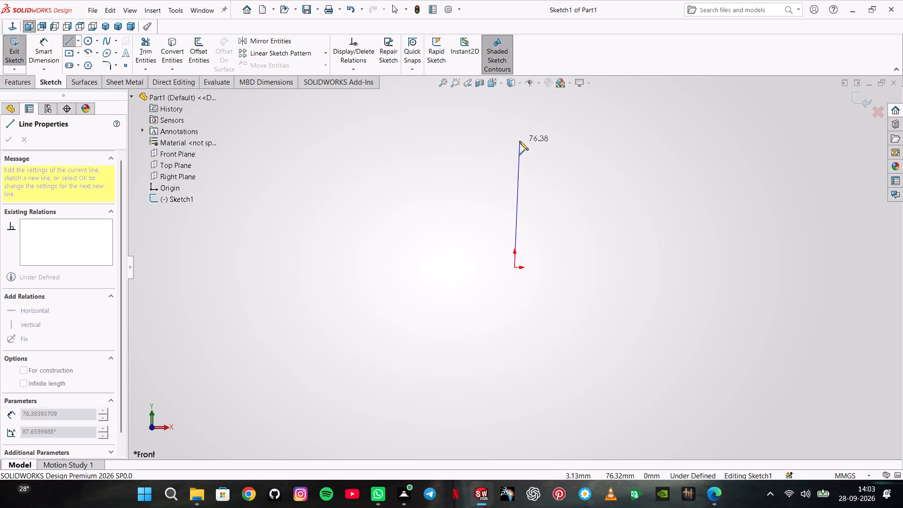
left_click(515, 141)
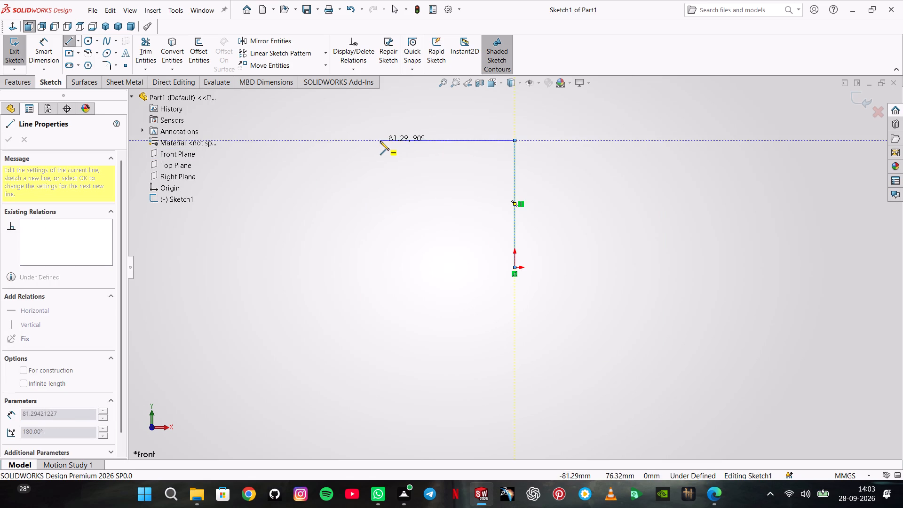
left_click(380, 141)
left_click(378, 167)
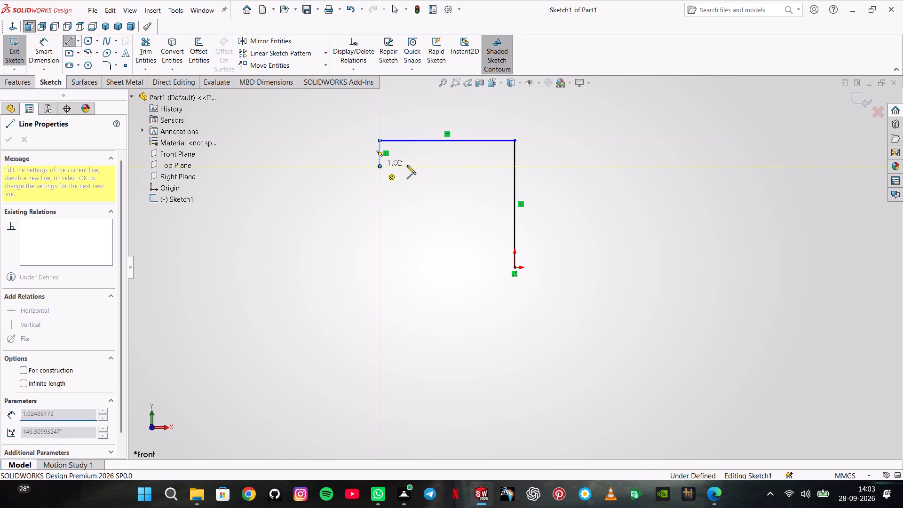
left_click(482, 165)
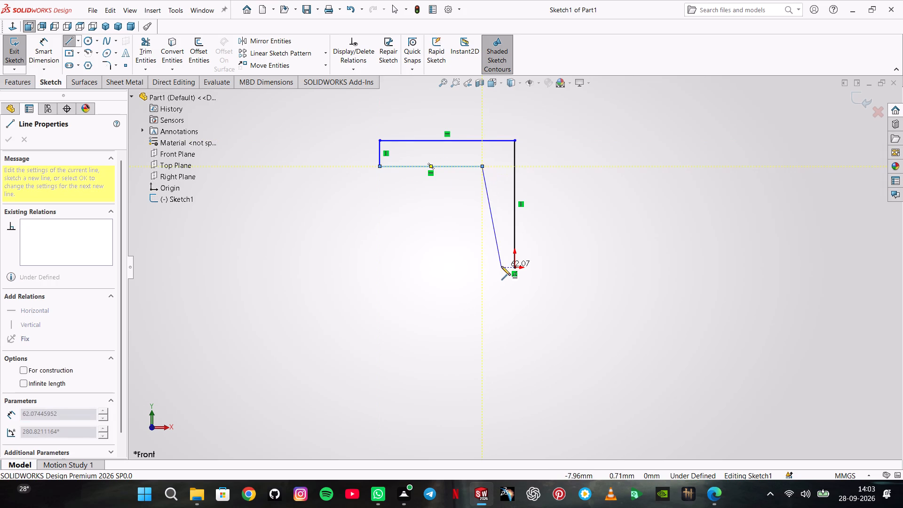
left_click(483, 269)
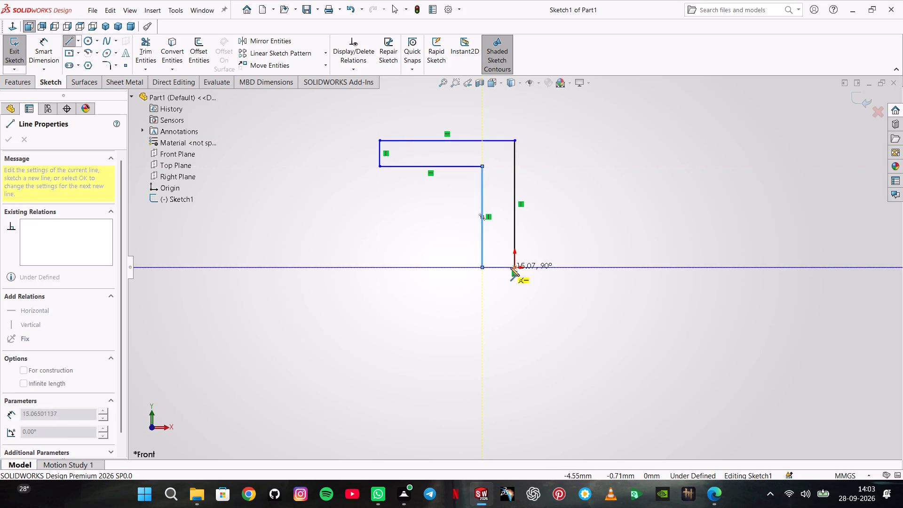
left_click(514, 266)
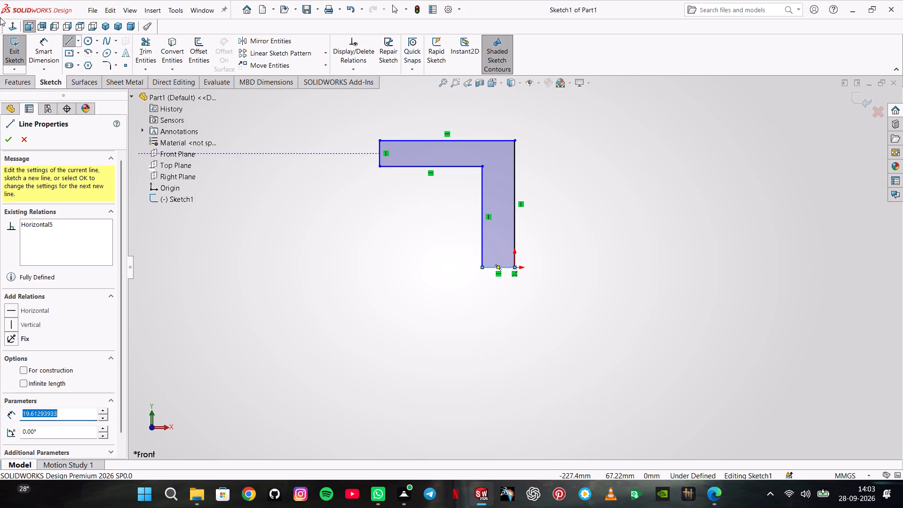
Dimension the profile's top edge to 75 mm and the arm's short vertical end to 15 mm.
left_click(47, 50)
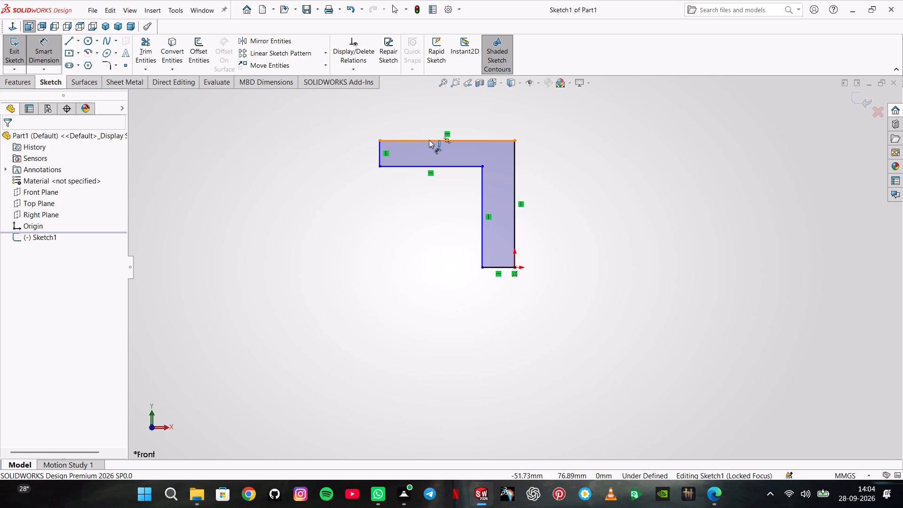
left_click(431, 138)
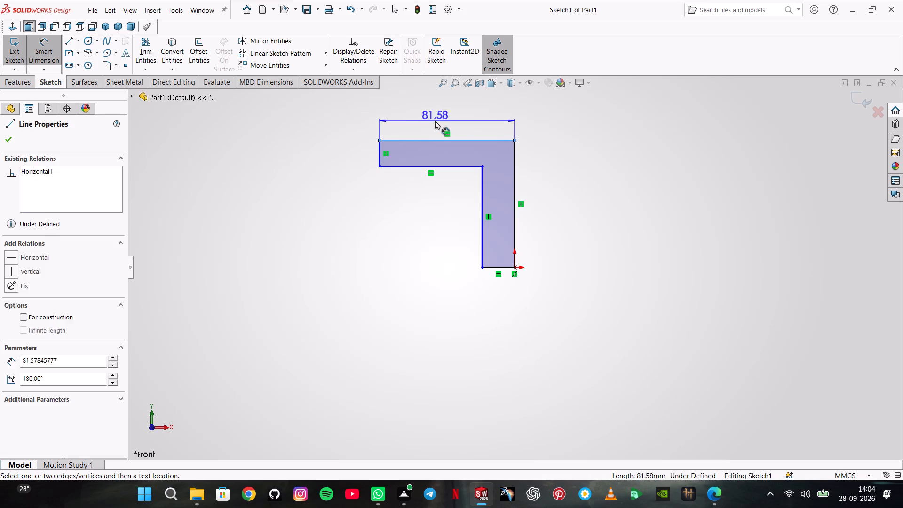
left_click(435, 121)
type("75")
key("Return")
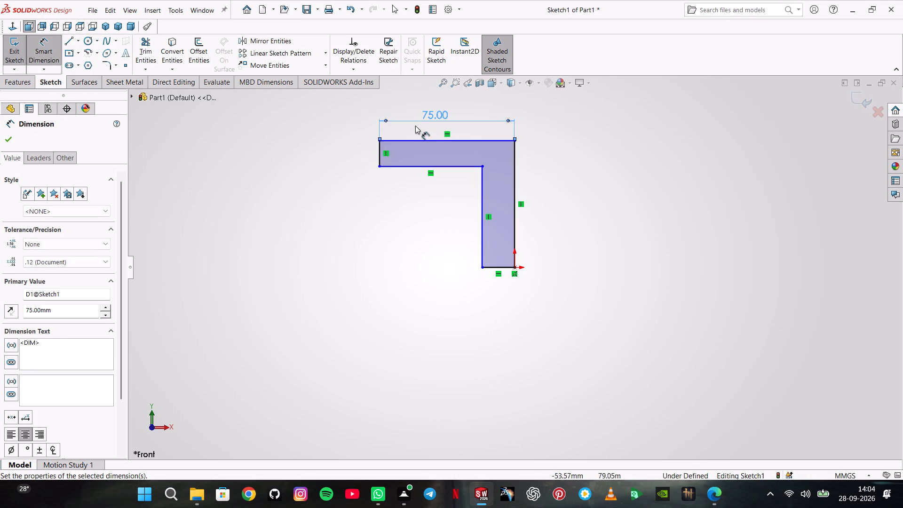
left_click(380, 152)
left_click(353, 150)
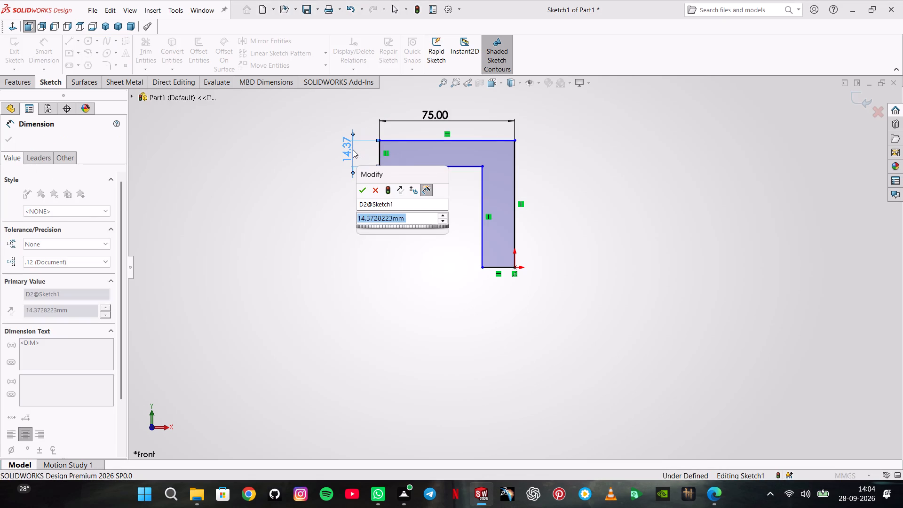
type("15")
key("Return")
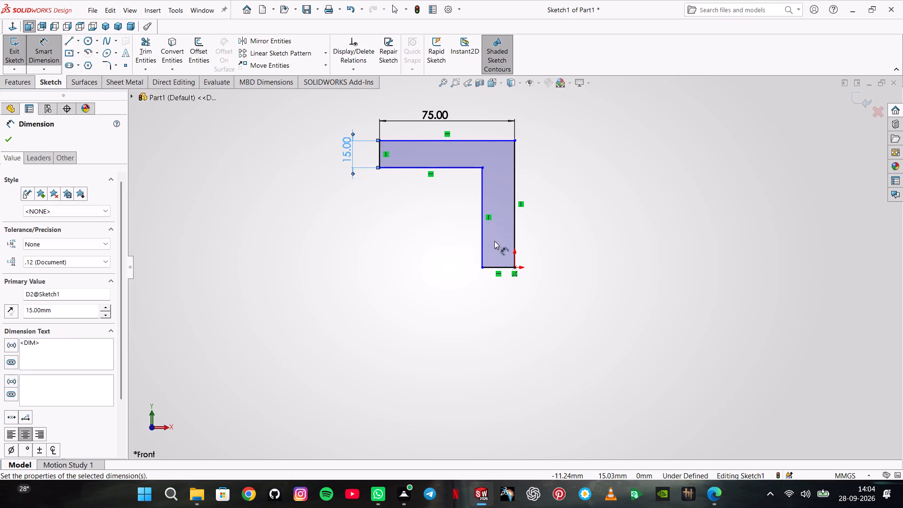
Dimension the profile's overall height to 60 mm and the leg's bottom edge to 25 mm.
left_click(496, 265)
left_click(457, 140)
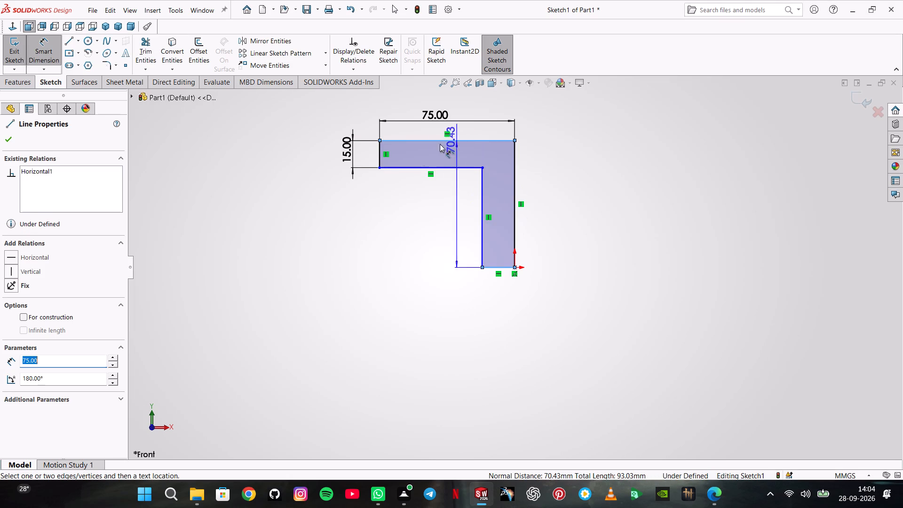
left_click(313, 180)
key("6")
key("0")
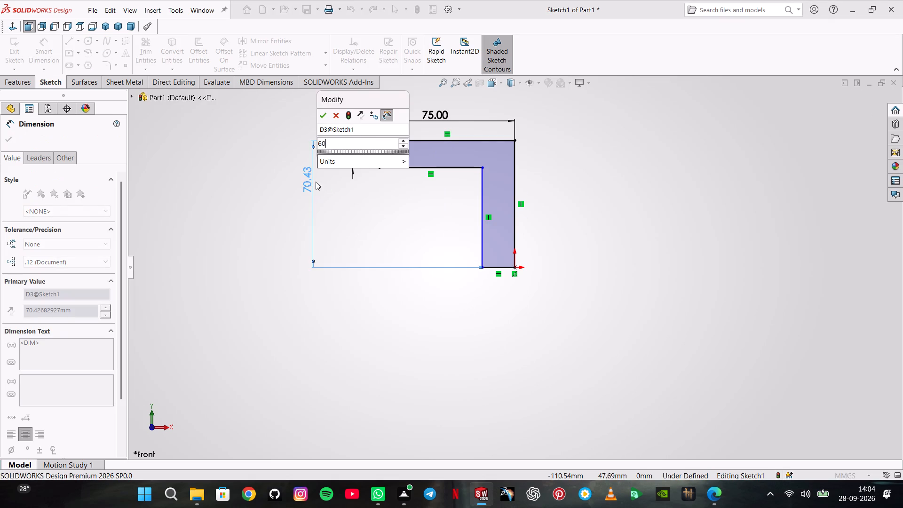
key("Return")
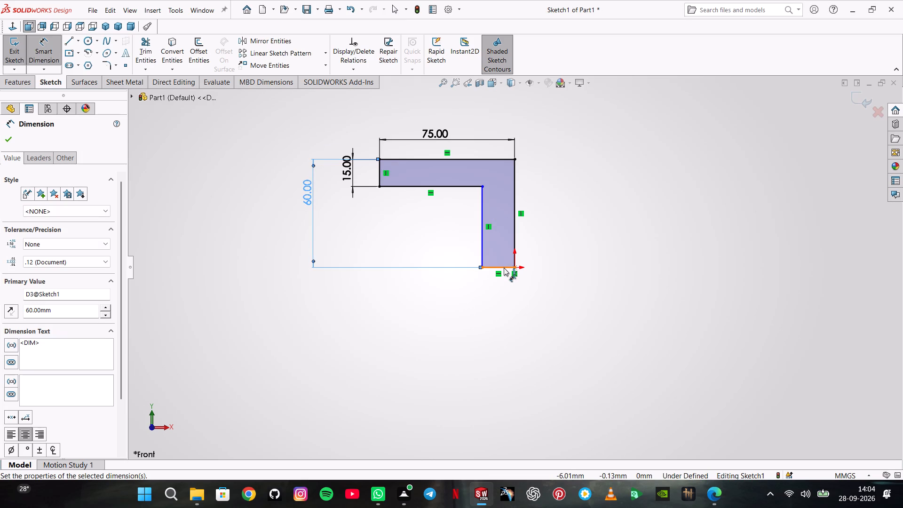
left_click(504, 268)
left_click(499, 317)
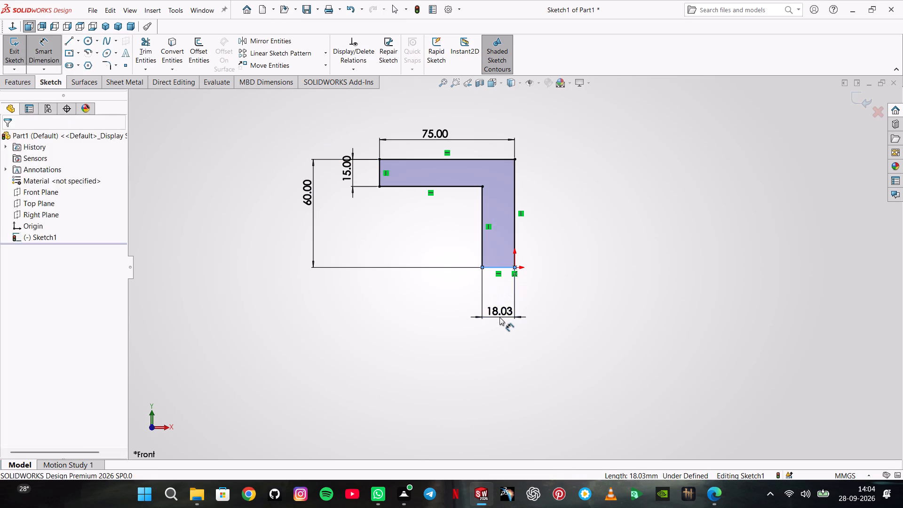
type("25")
key("Return")
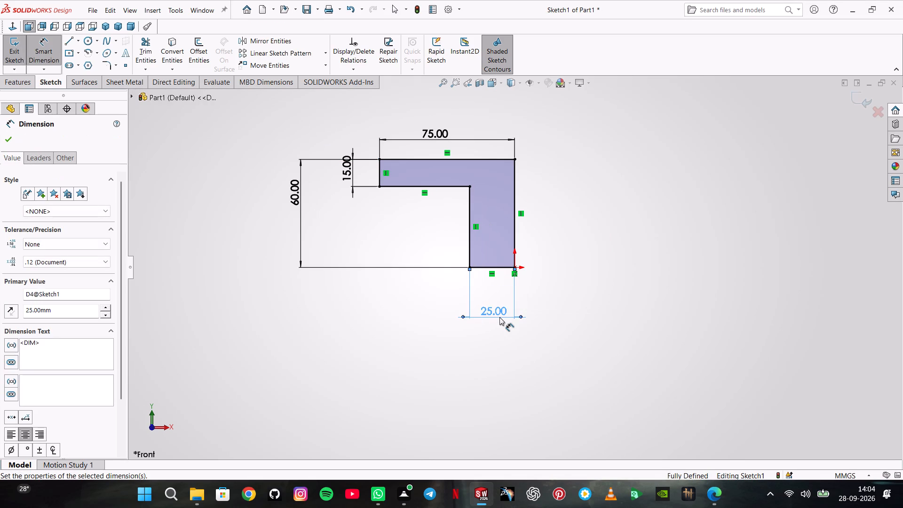
left_click(2, 137)
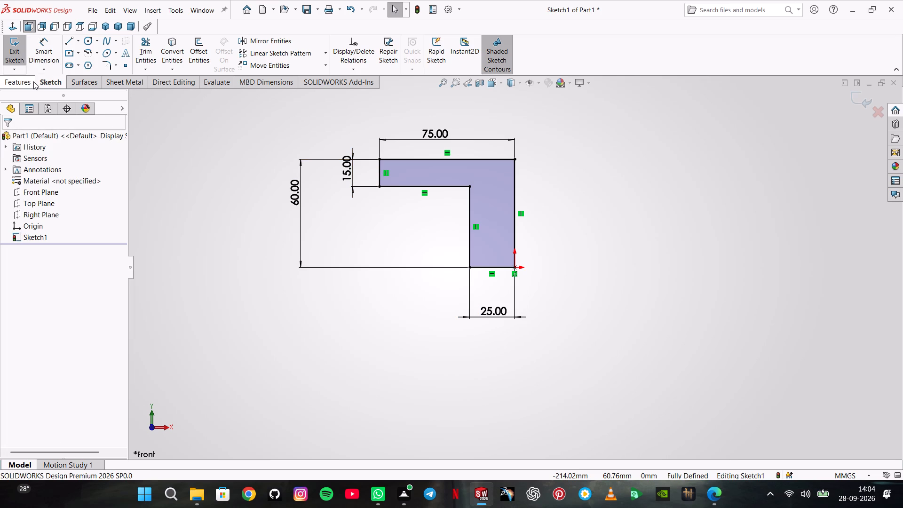
Extrude the L-shaped profile as a blind boss 15 mm deep in the reversed direction.
left_click(33, 81)
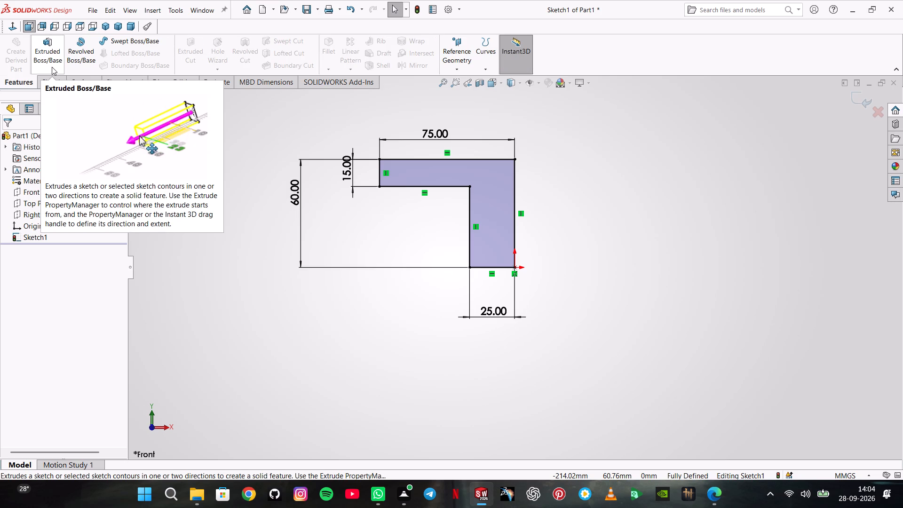
left_click(52, 67)
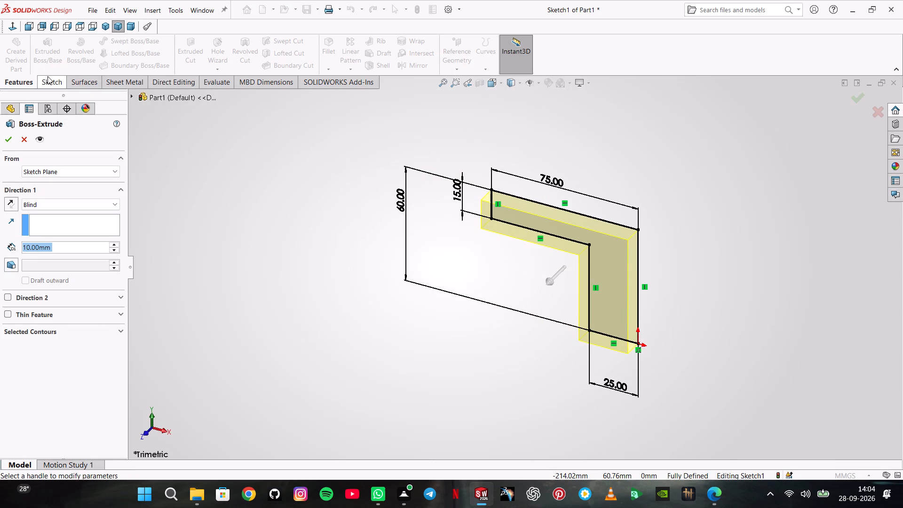
left_click(7, 204)
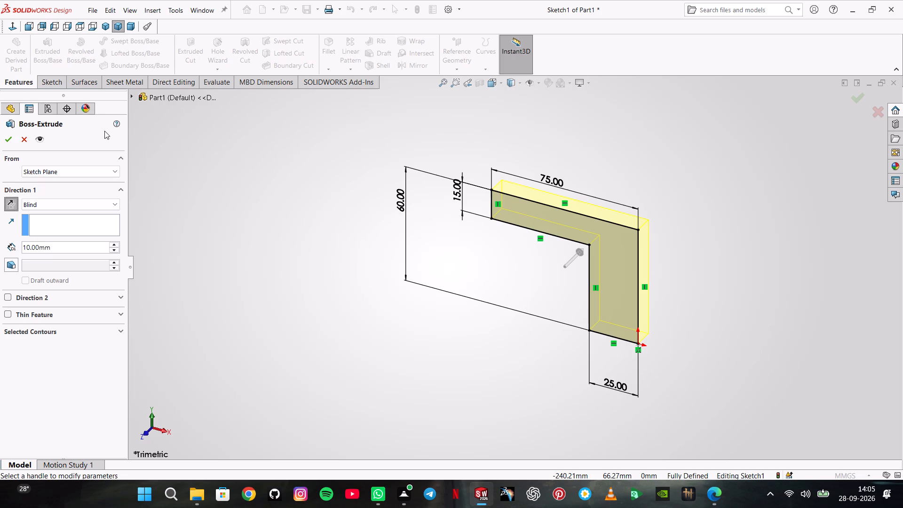
type("15")
double_click(57, 252)
type("15")
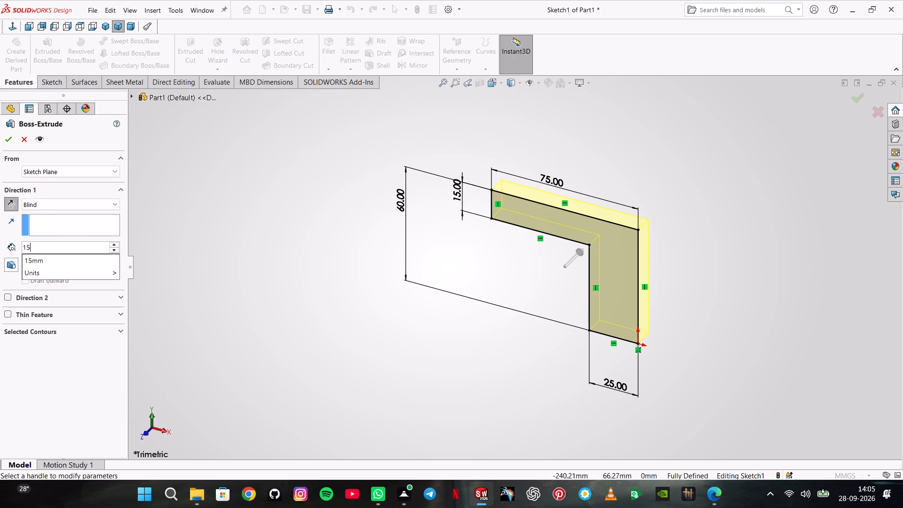
key("Return")
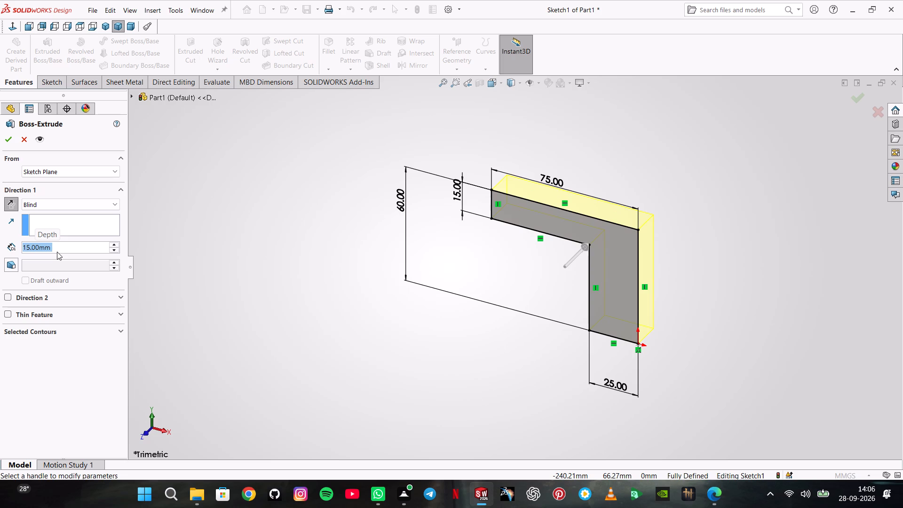
key("Return")
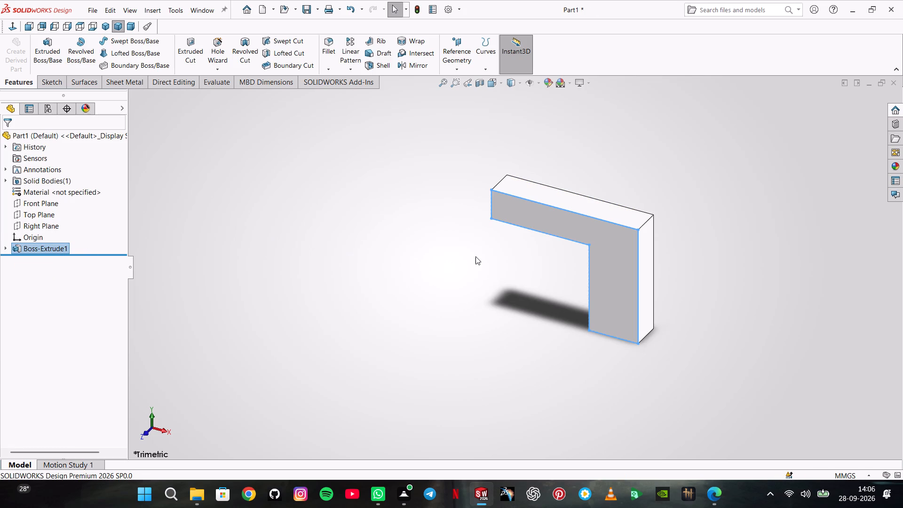
left_click(476, 256)
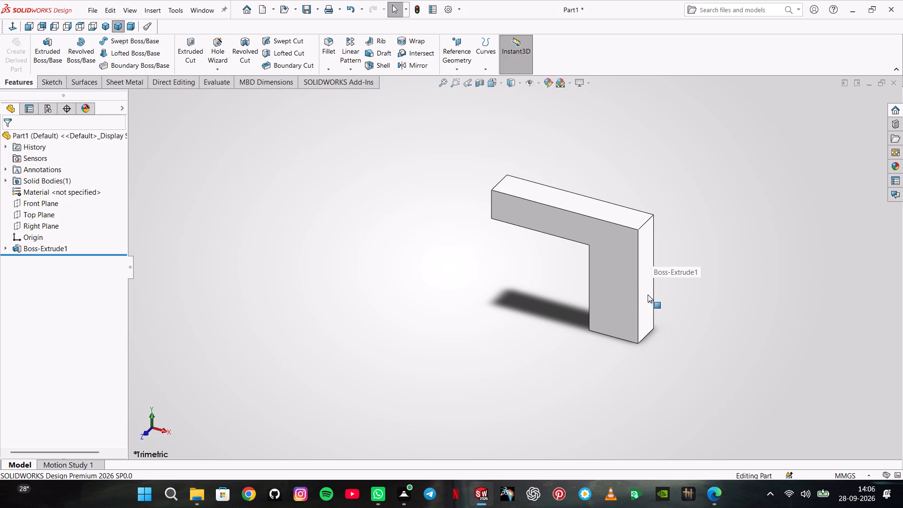
On the Top Plane, sketch a corner rectangle from the origin, about 17 mm wide and 48 mm long, extending across the body's depth.
left_click(46, 200)
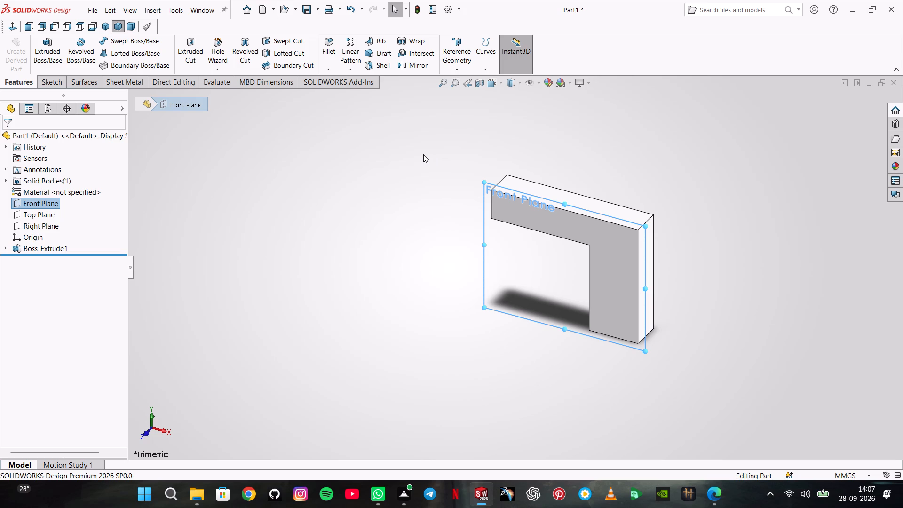
key("backslash")
left_click(18, 218)
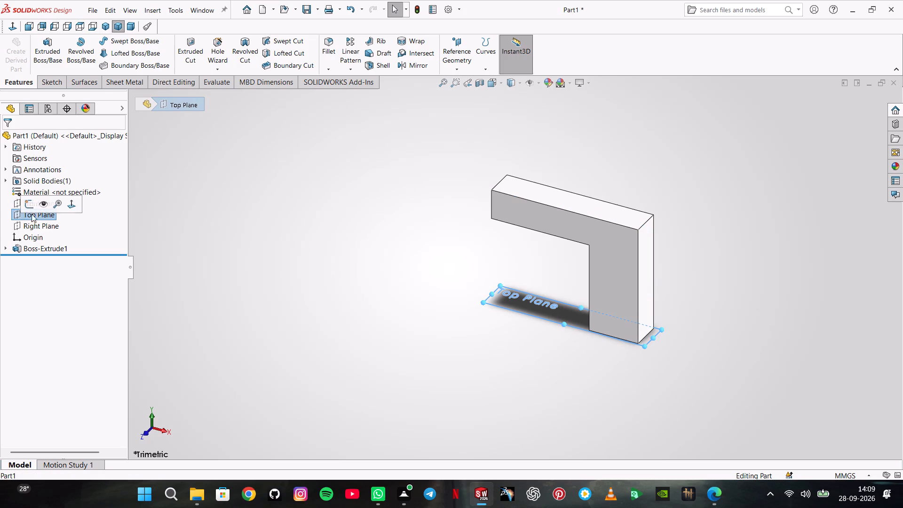
left_click(33, 209)
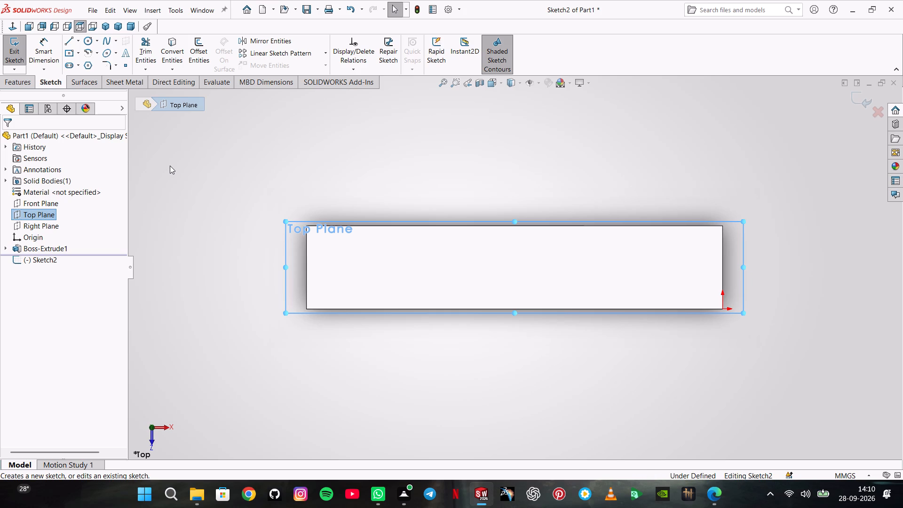
left_click(76, 53)
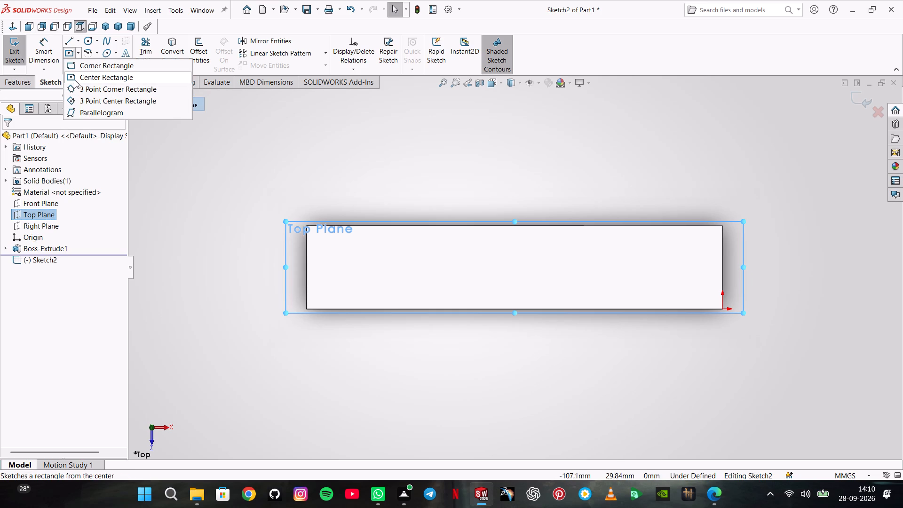
left_click(72, 69)
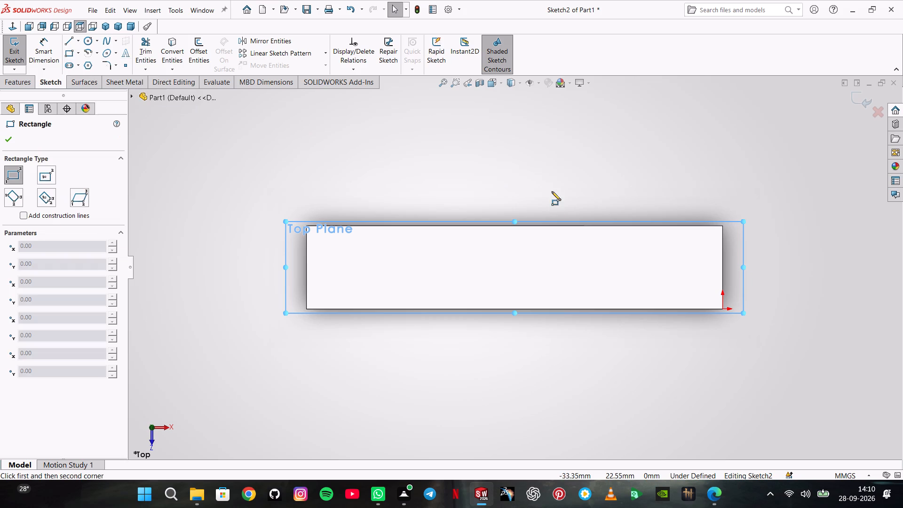
left_click(723, 308)
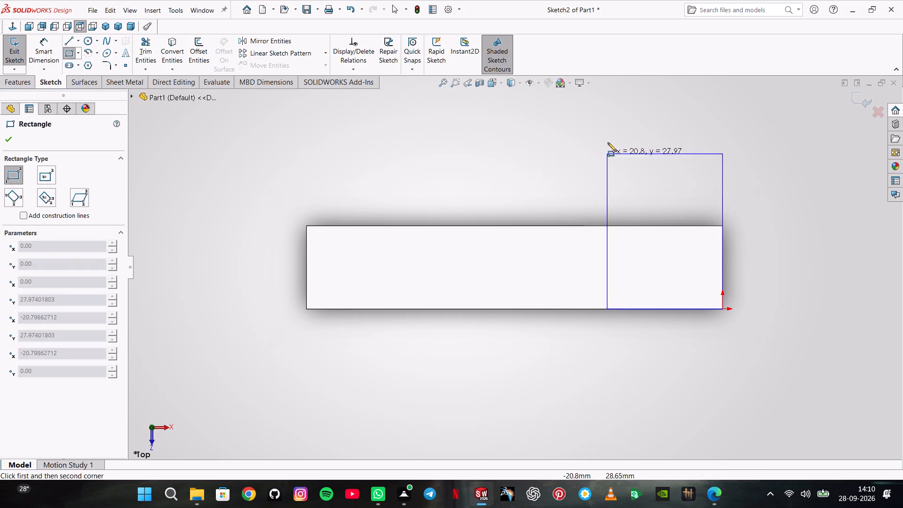
scroll(614, 88, "up", 3)
left_click(581, 136)
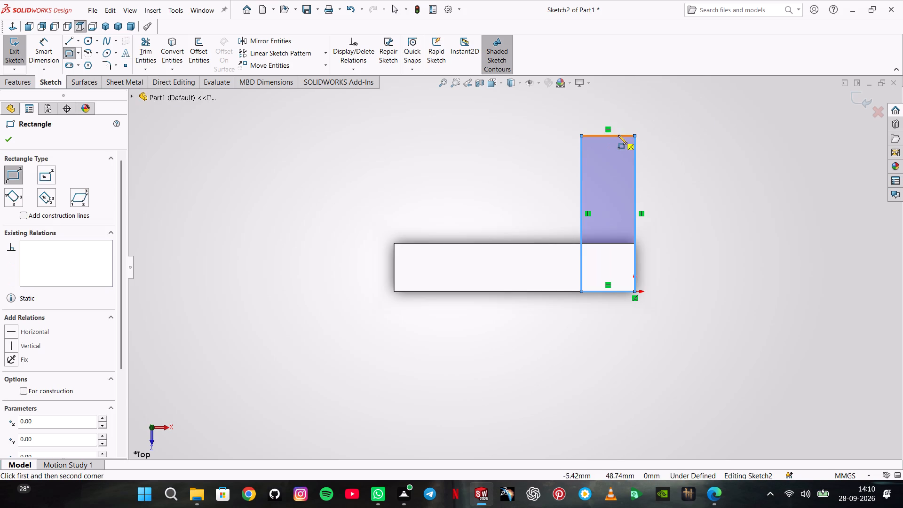
Sketch a smaller corner rectangle about 10 mm wide outward from the first rectangle's upper outer corner, on the origin side.
left_click(635, 135)
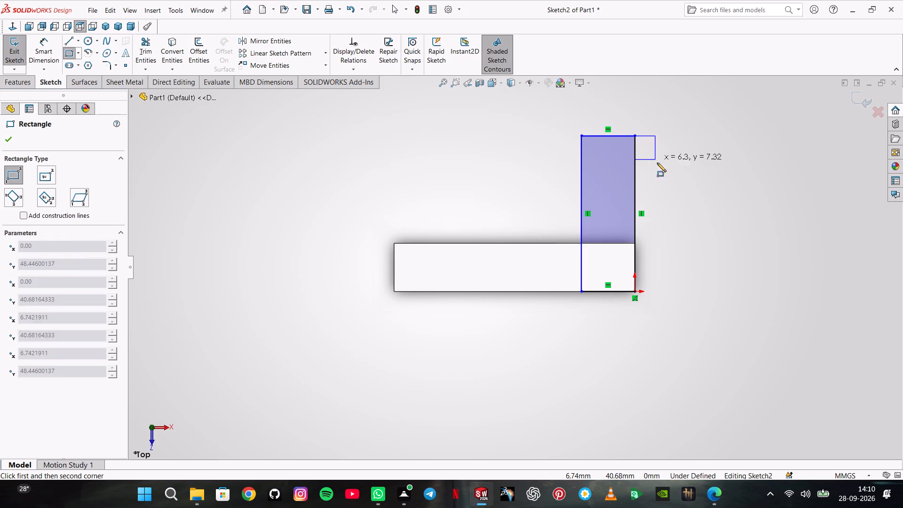
left_click(666, 191)
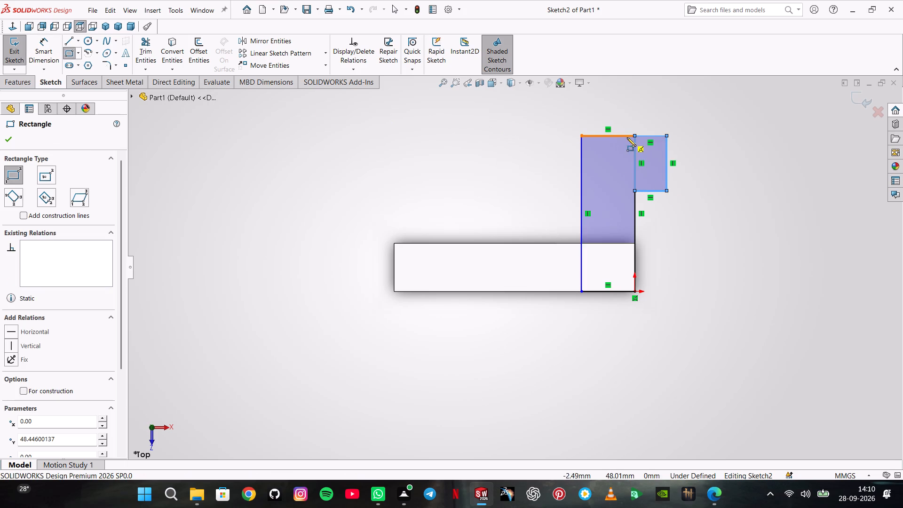
Draw a horizontal line across the larger rectangle, level with the midpoint of the smaller rectangle's shared vertical side.
left_click(68, 42)
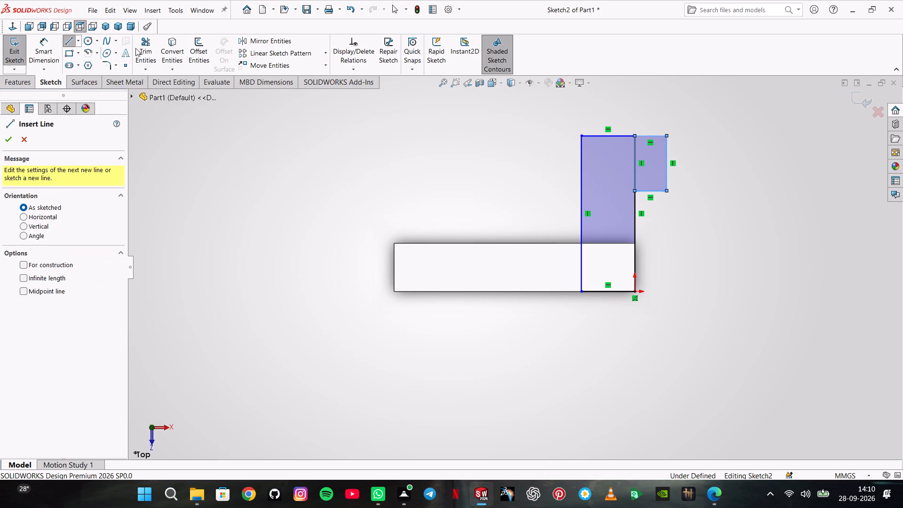
left_click(580, 162)
left_click(636, 163)
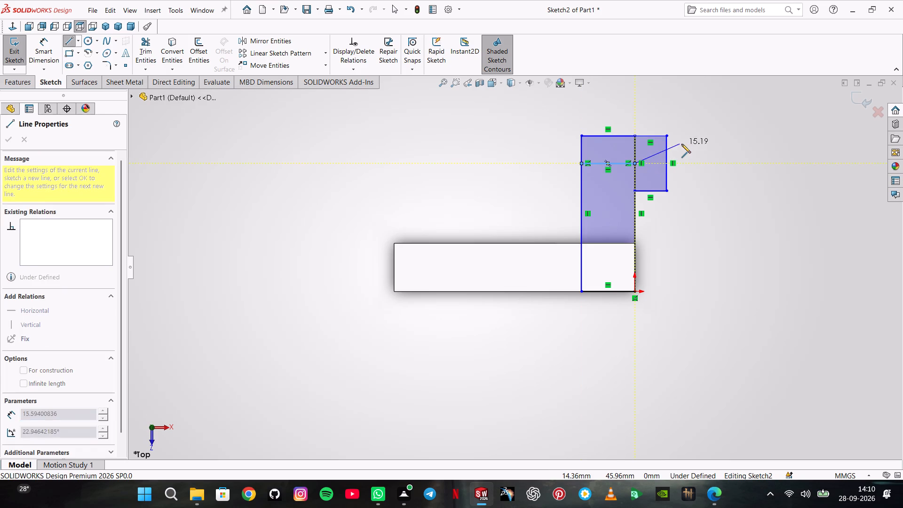
double_click(682, 143)
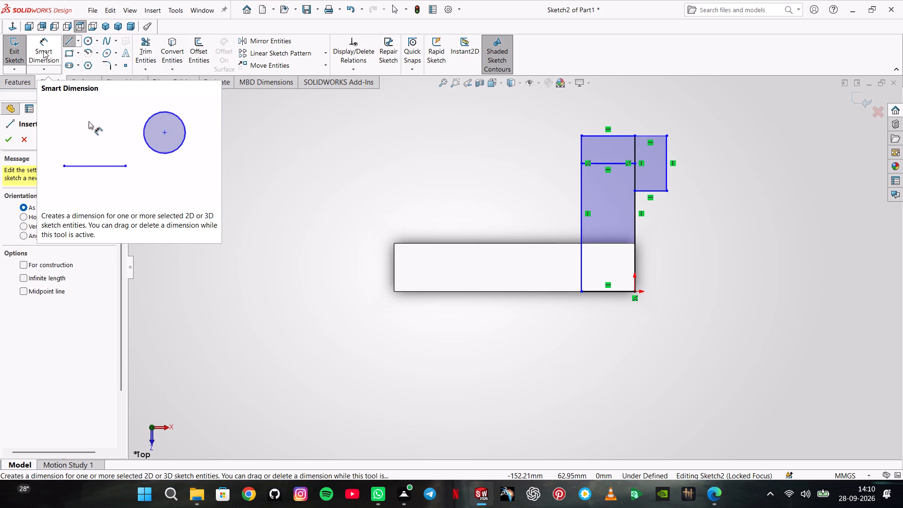
left_click(24, 138)
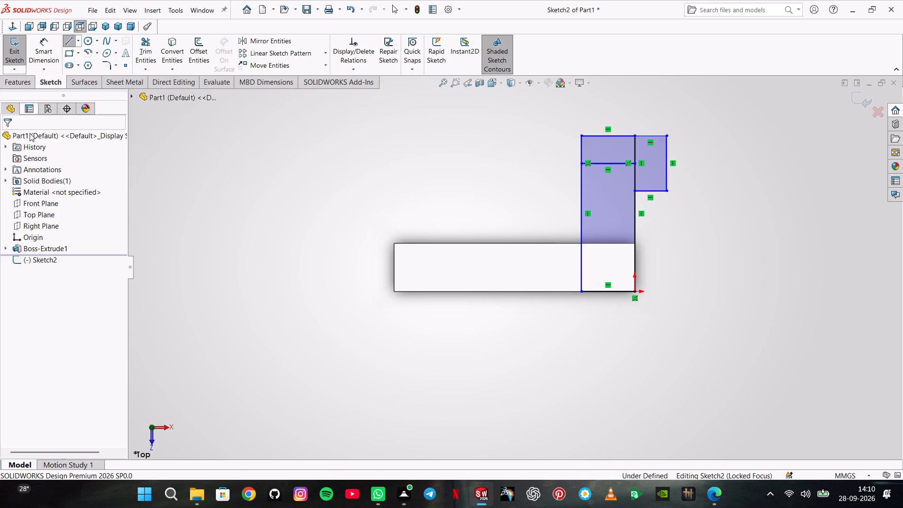
Trim away the larger rectangle's top edge and the part of its outer vertical edge above the new line.
left_click(145, 46)
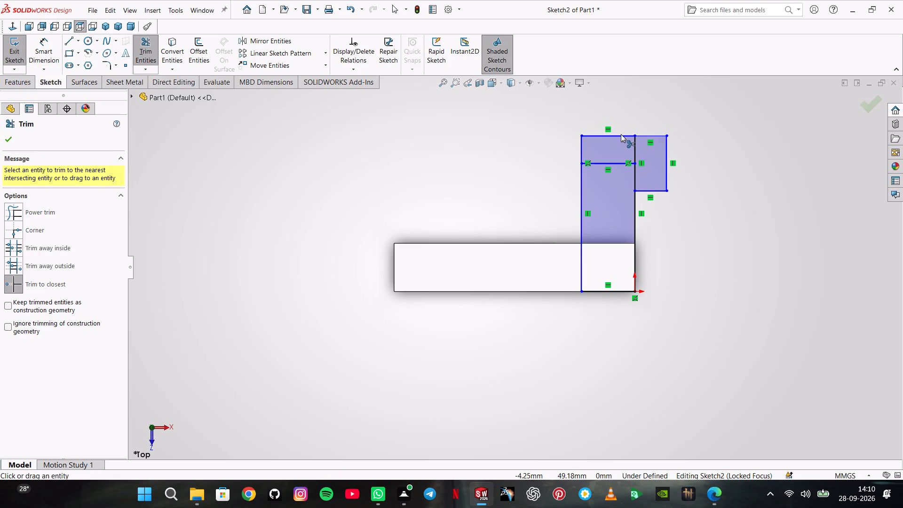
left_click(621, 134)
left_click(582, 154)
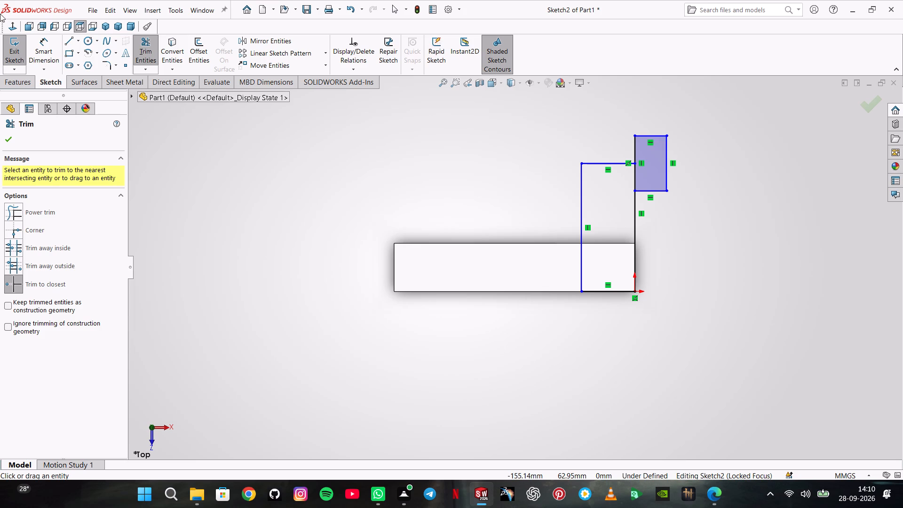
Dimension the distance between the smaller rectangle's top edge and the horizontal line to 15 mm.
left_click(45, 43)
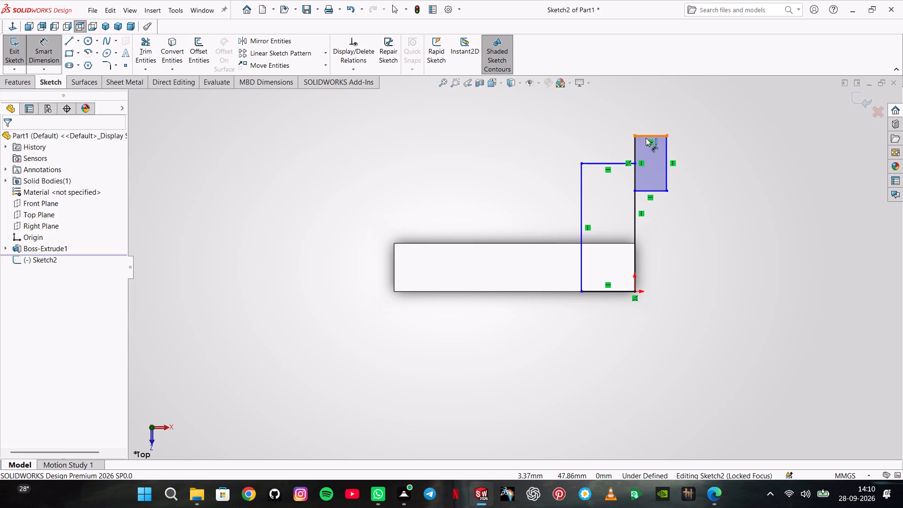
left_click(646, 138)
left_click(601, 165)
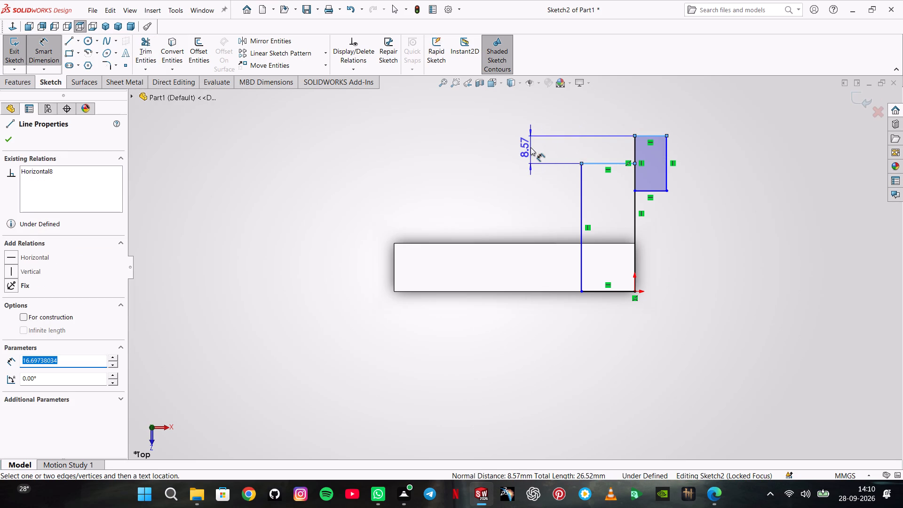
left_click(531, 147)
type("15")
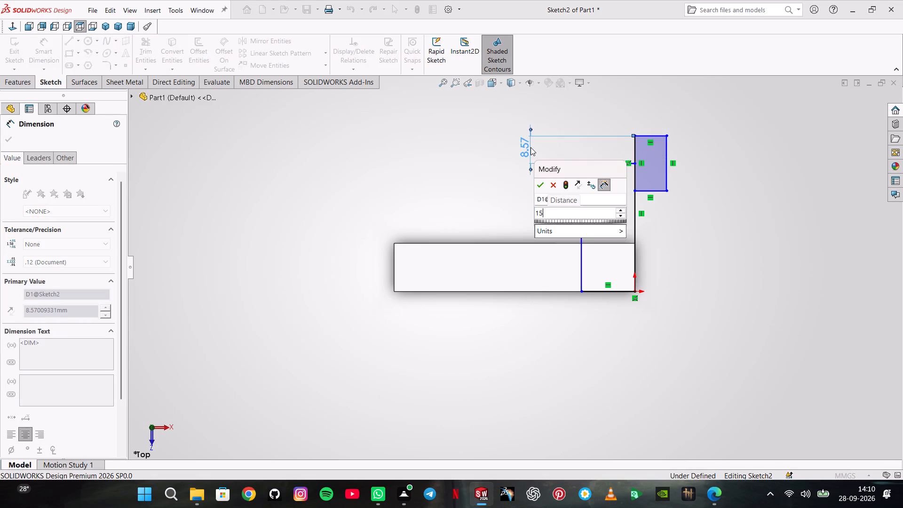
key("Return")
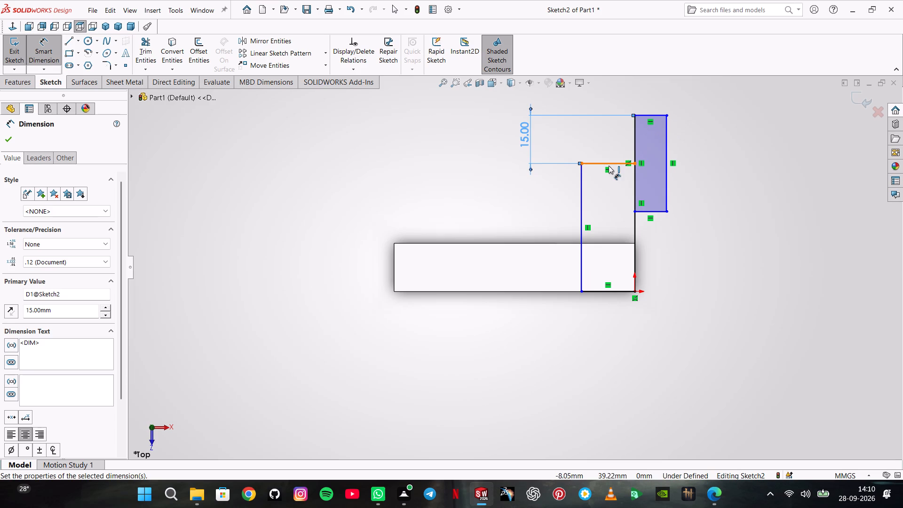
Dimension the sketch's overall length, from the smaller rectangle's top edge to the bottom edge at the origin, as 30+15+23 mm.
left_click(653, 114)
left_click(609, 292)
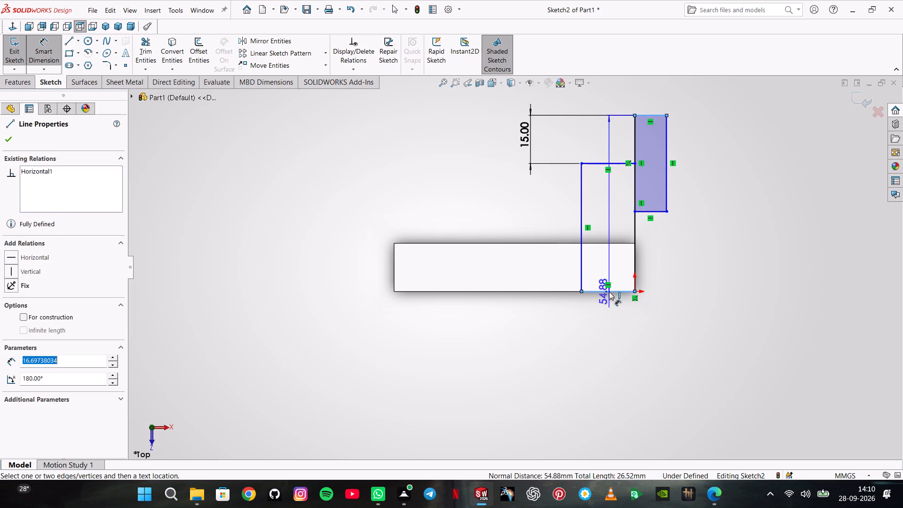
left_click(744, 232)
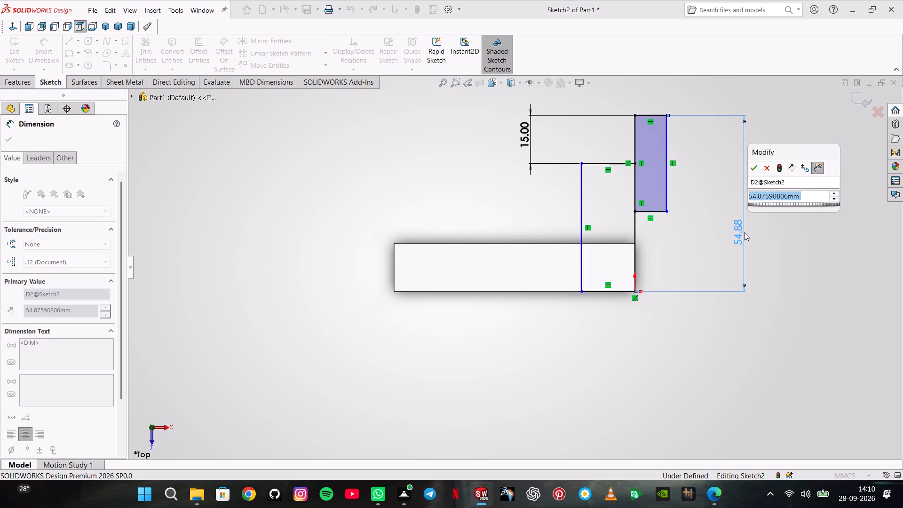
type("30+")
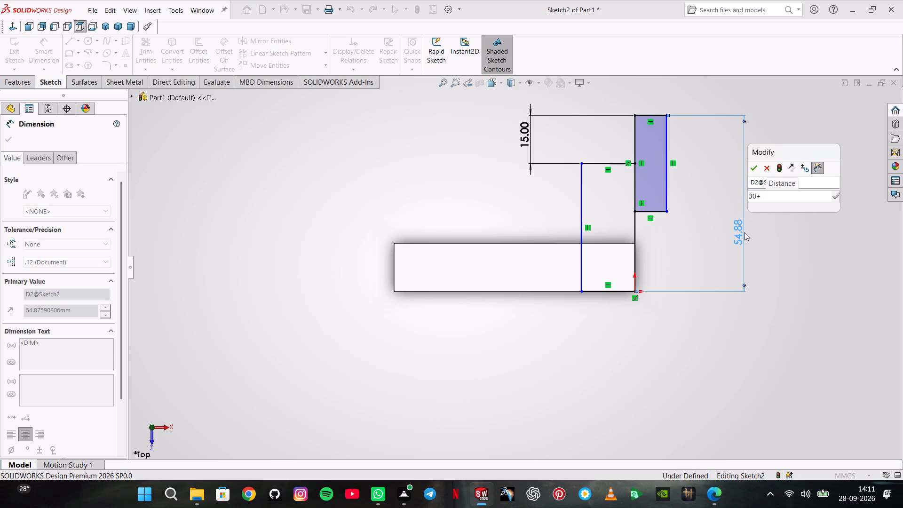
type("15")
key("plus")
type("23")
key("Return")
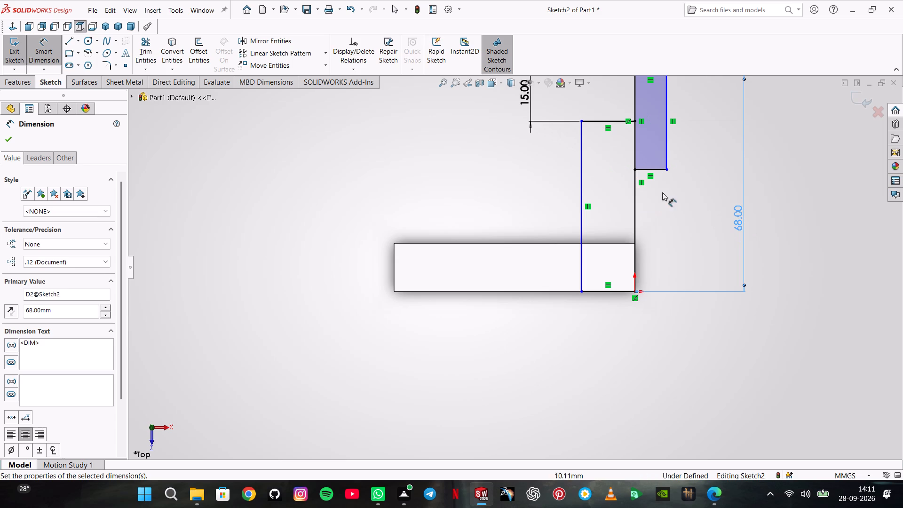
Add a driven dimension between the smaller rectangle's bottom edge and the rear edge of the existing body.
scroll(650, 182, "up", 1)
left_click(629, 186)
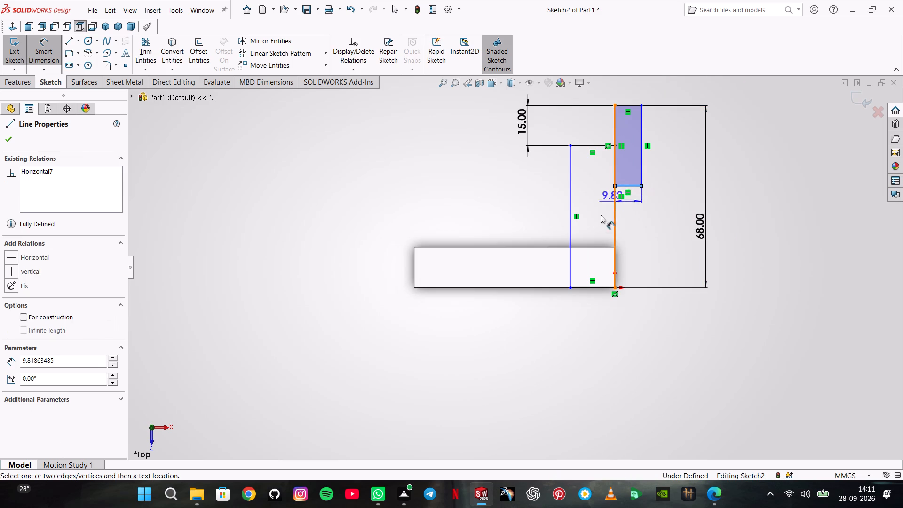
left_click(587, 247)
left_click(668, 217)
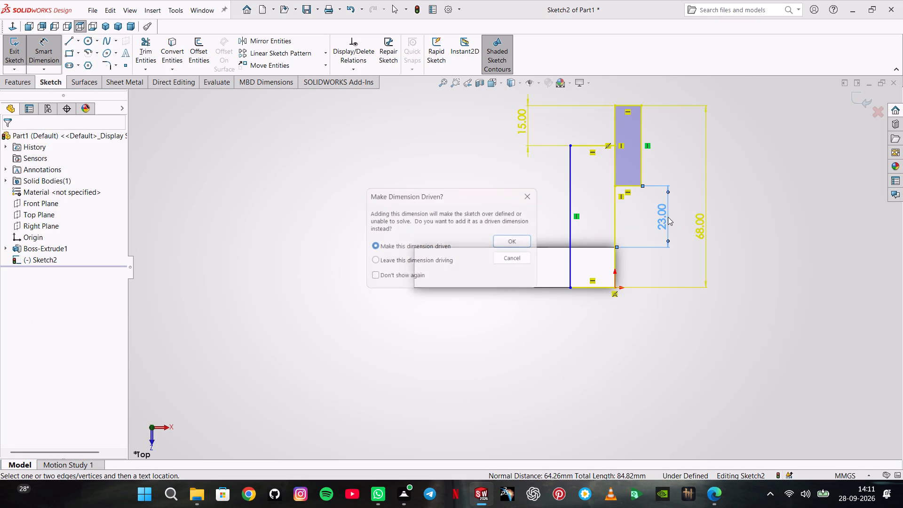
left_click(533, 236)
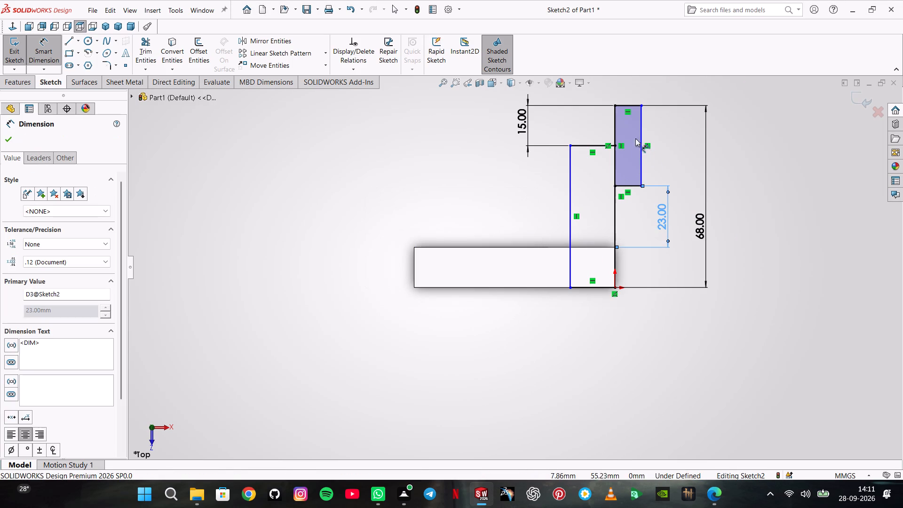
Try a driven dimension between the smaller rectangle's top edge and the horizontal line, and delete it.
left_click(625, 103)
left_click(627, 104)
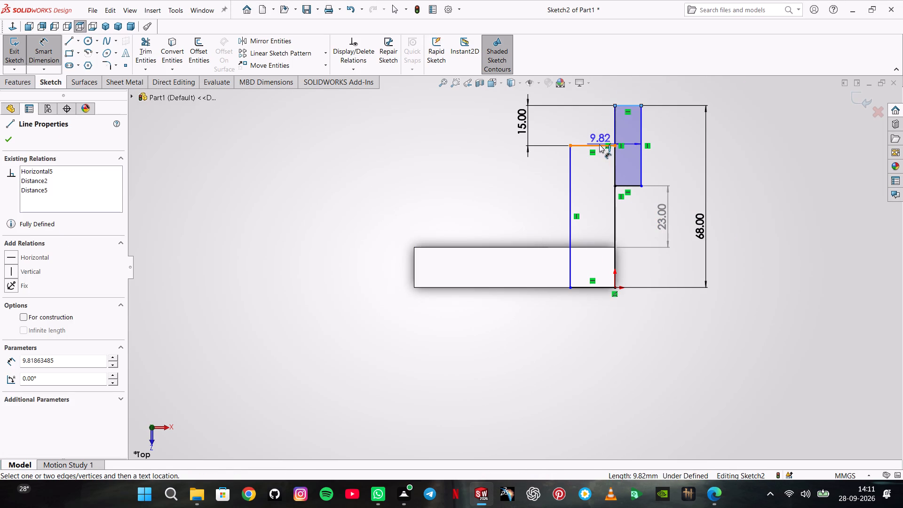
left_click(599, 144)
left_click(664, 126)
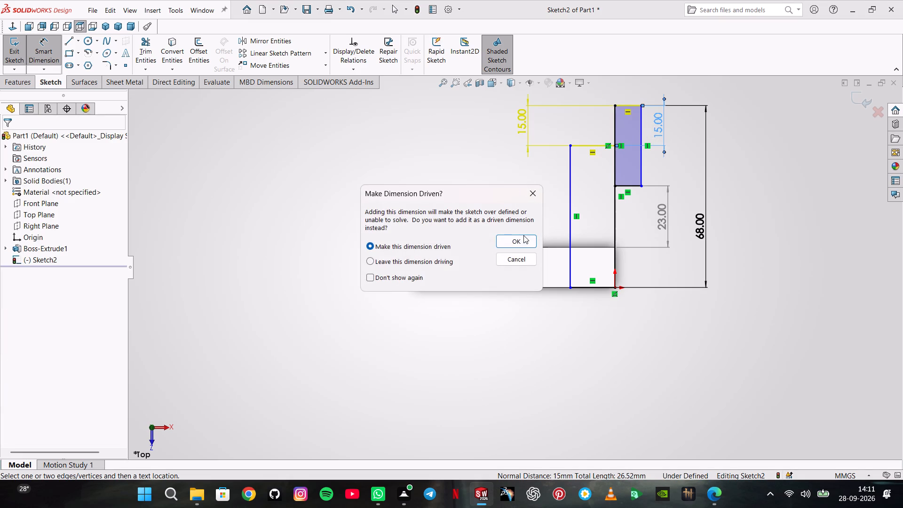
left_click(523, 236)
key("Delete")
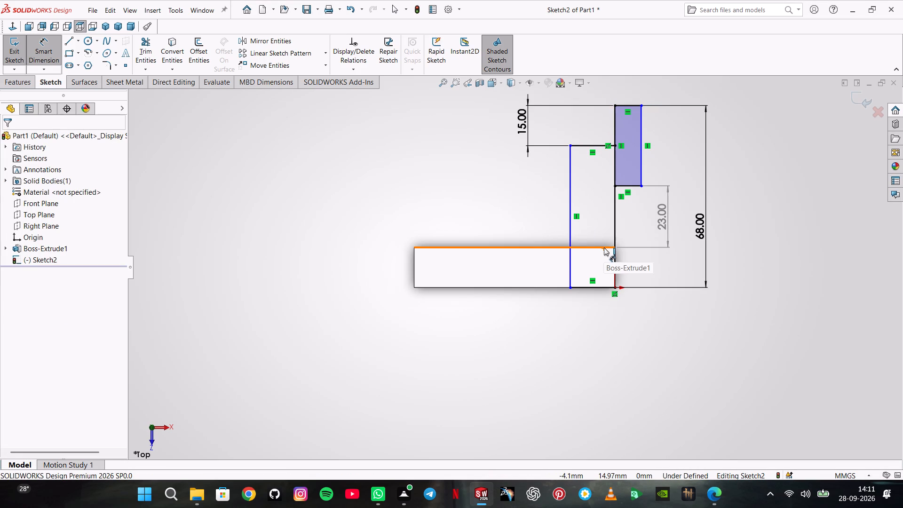
Dimension the width between the larger profile's two vertical sides to 25 mm.
left_click(571, 179)
left_click(614, 196)
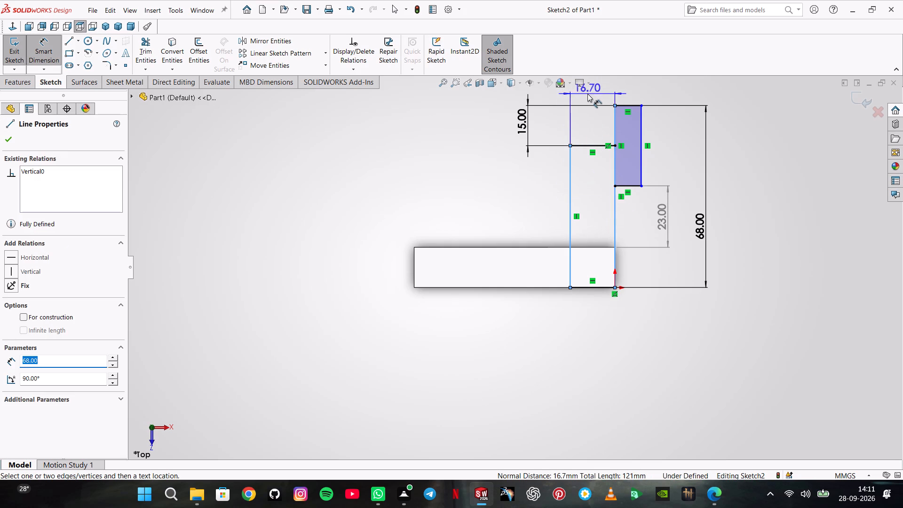
scroll(587, 94, "up", 1)
left_click(576, 109)
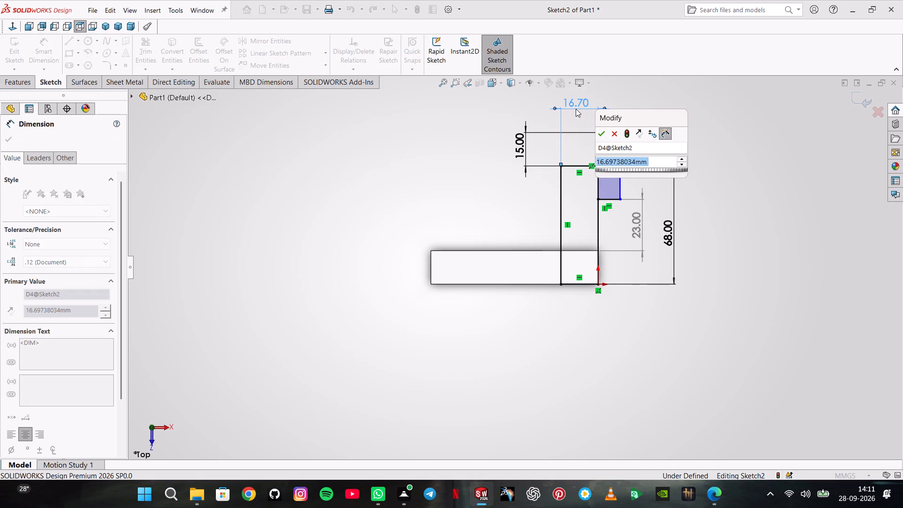
key("2")
key("5")
key("Return")
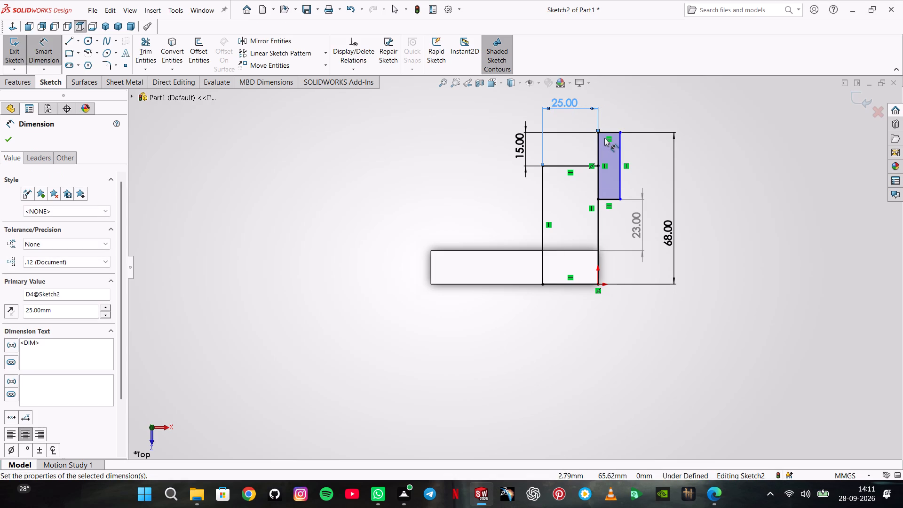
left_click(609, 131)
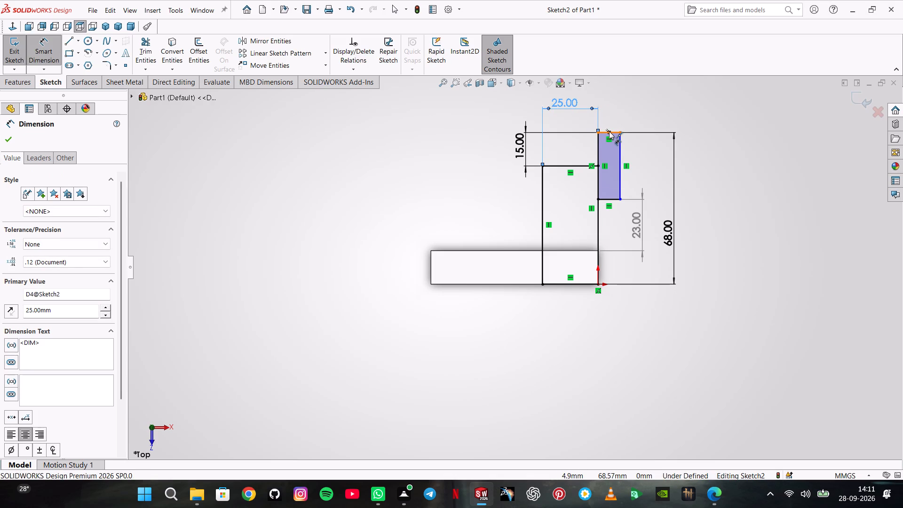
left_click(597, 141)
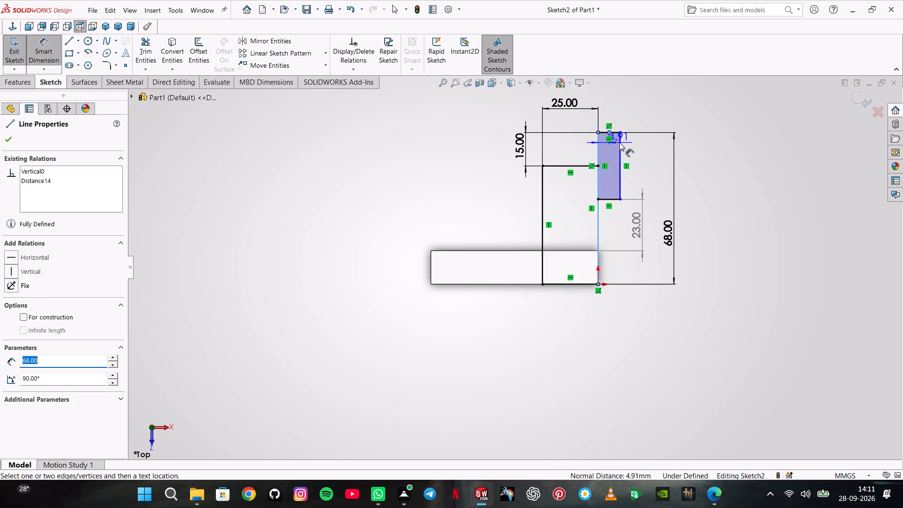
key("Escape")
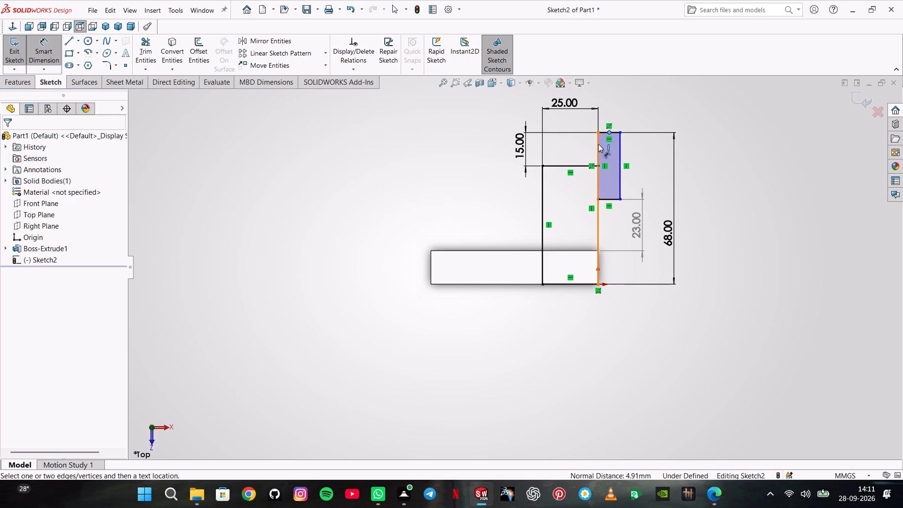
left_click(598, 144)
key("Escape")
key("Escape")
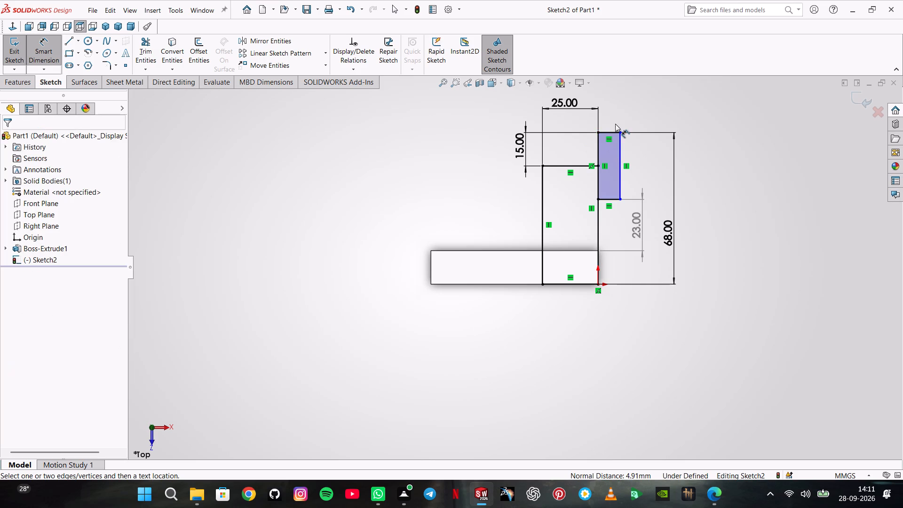
Dimension the smaller rectangle's width between its two vertical sides to 25 mm.
left_click(599, 142)
left_click(619, 143)
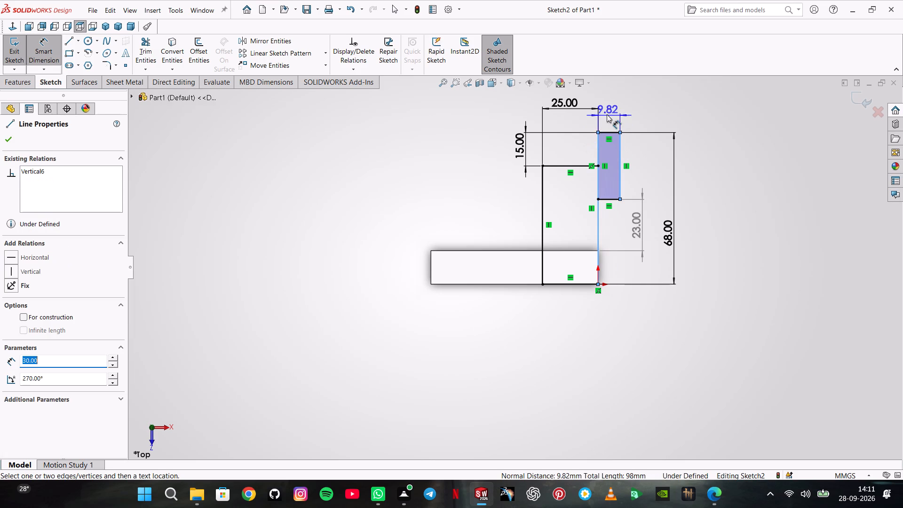
left_click(610, 109)
type("25")
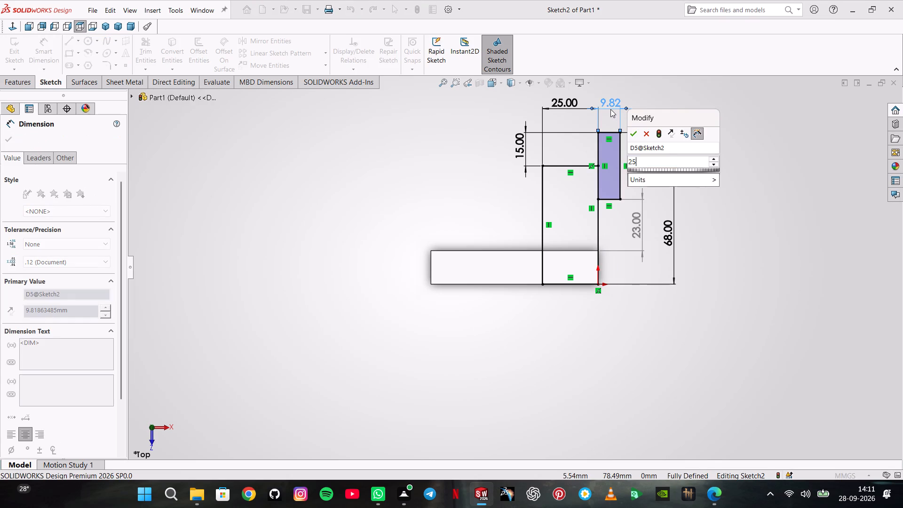
key("Return")
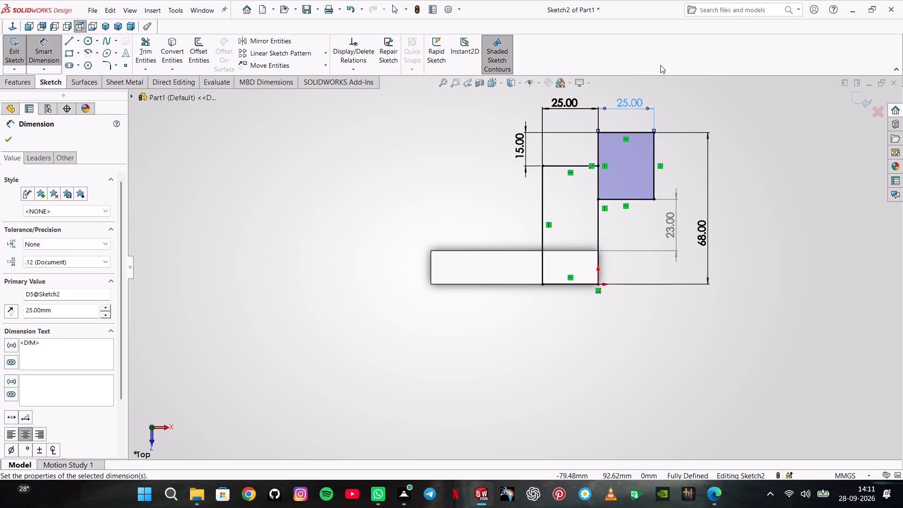
Add a driven length dimension to the smaller rectangle's outer vertical side.
left_click(656, 165)
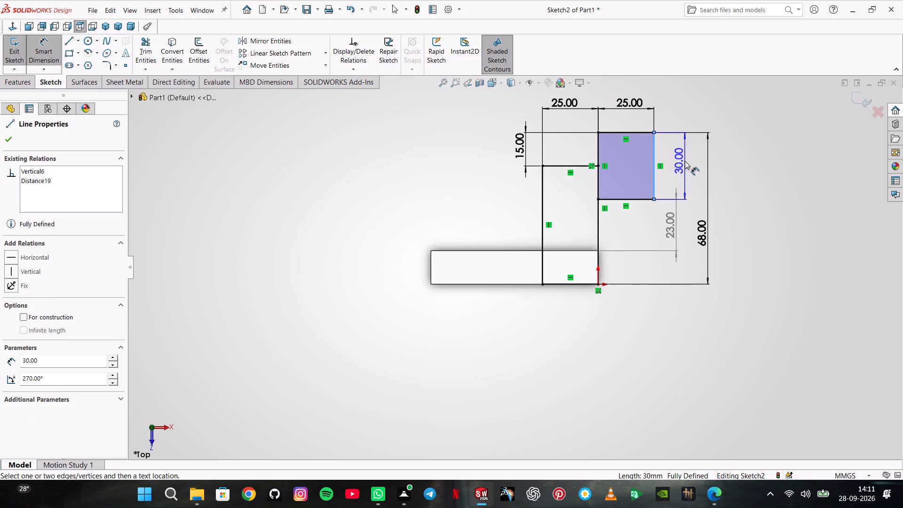
left_click(679, 162)
left_click(531, 241)
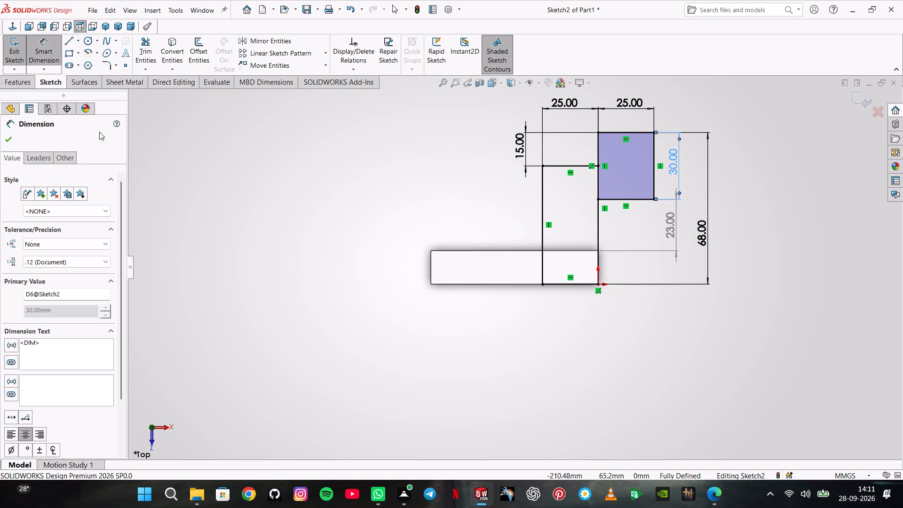
Trim away the overlapping vertical segments where the smaller rectangle meets the larger profile, accepting removal of the segment's relation.
left_click(3, 79)
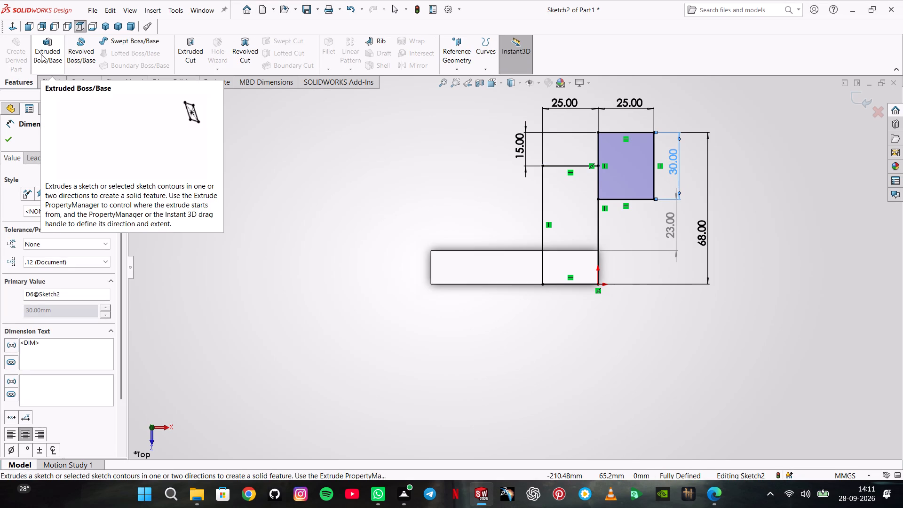
left_click(58, 78)
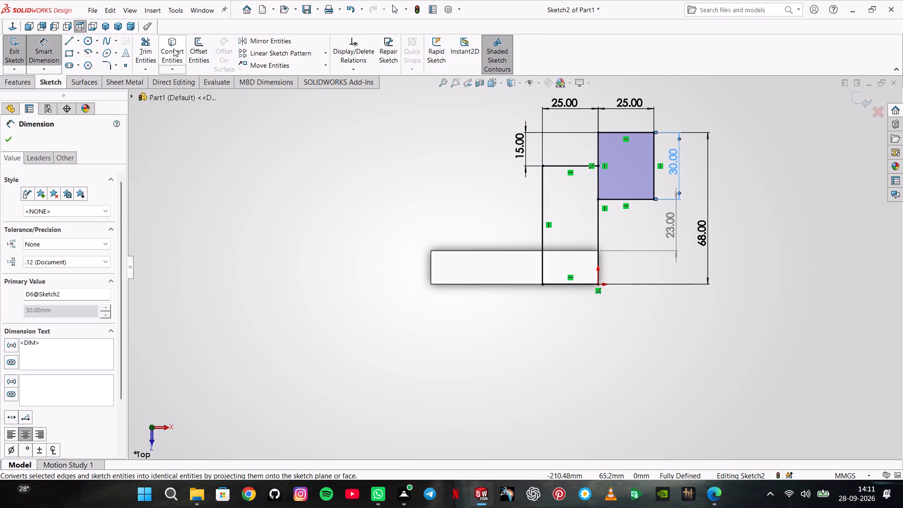
left_click(156, 48)
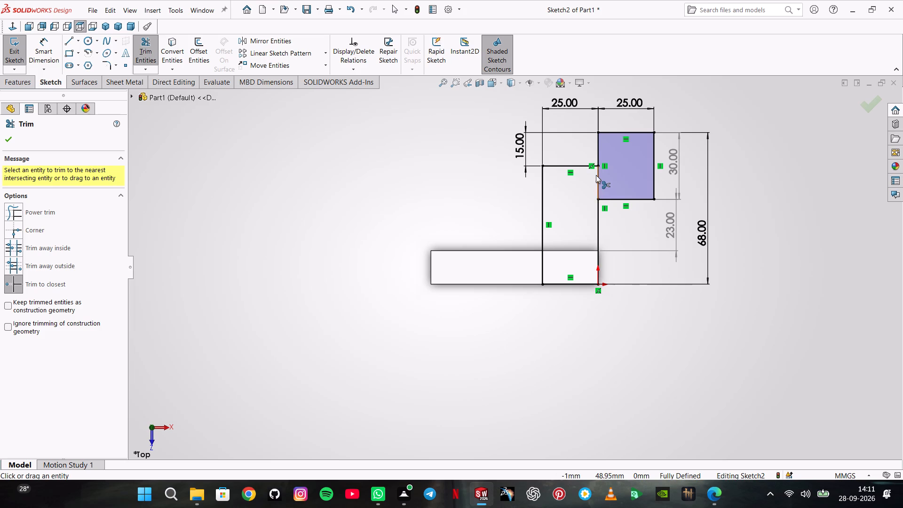
left_click(596, 175)
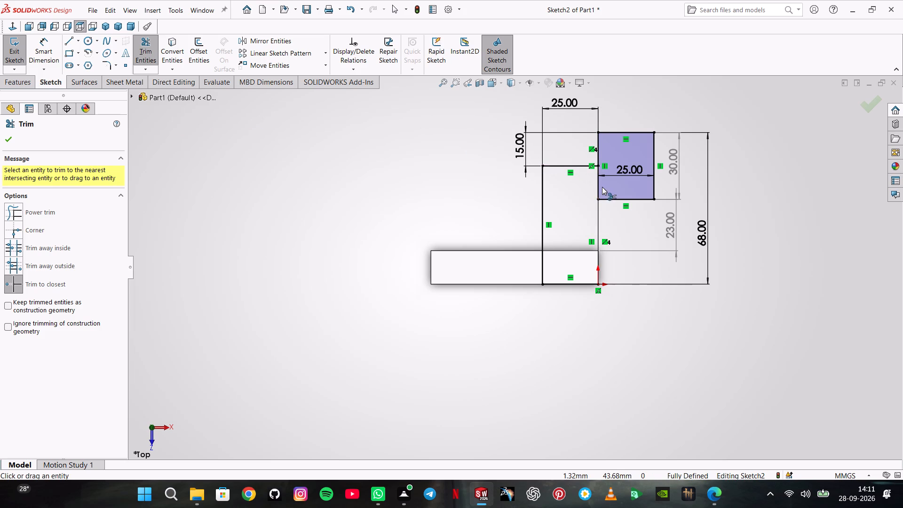
left_click(596, 186)
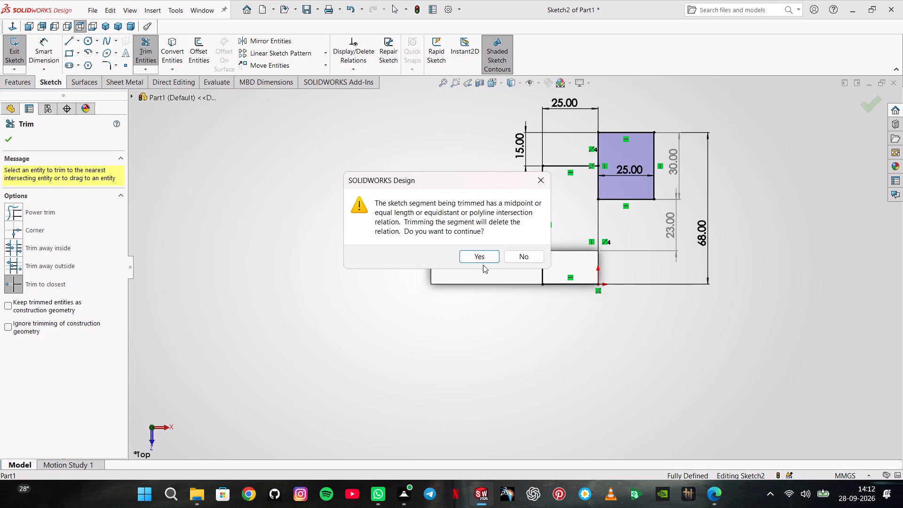
left_click(483, 257)
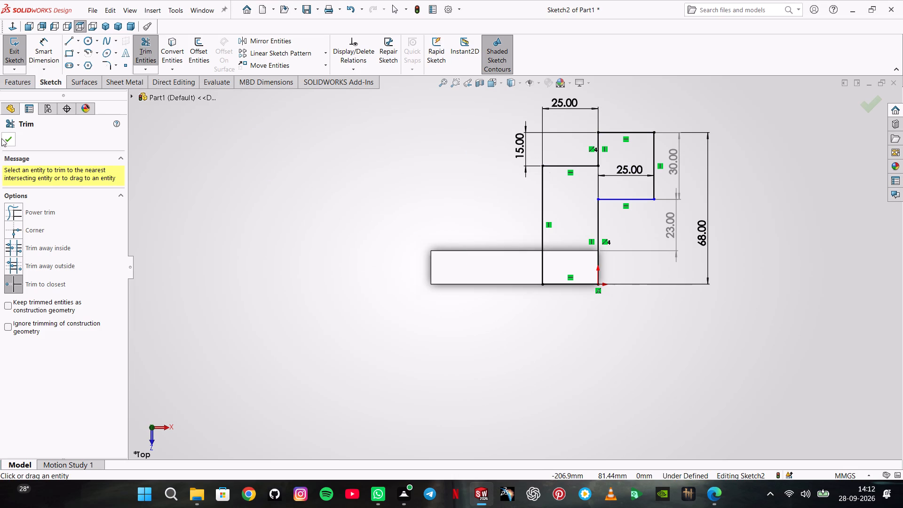
left_click(1, 138)
Extrude the joined stepped-arm region of the sketch 15 mm blind from the sketch plane, merged with the existing L-shaped body.
left_click(16, 77)
left_click(40, 66)
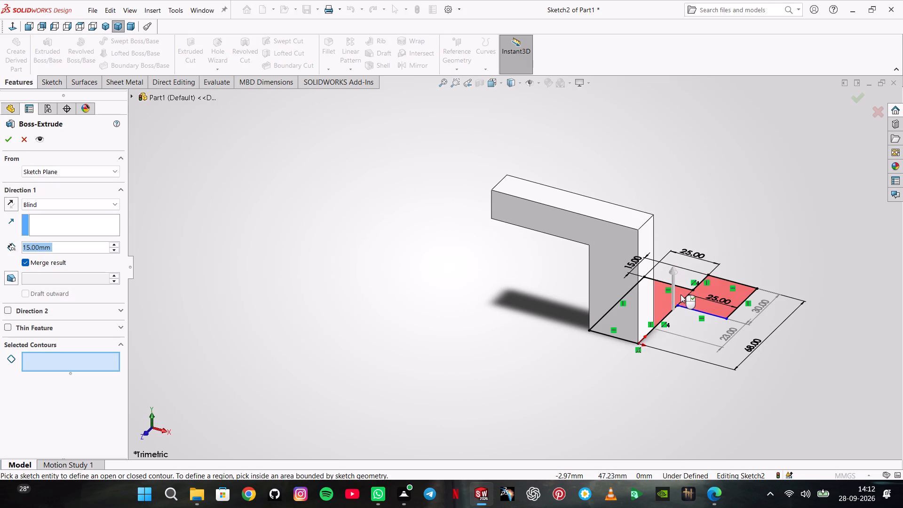
left_click(678, 294)
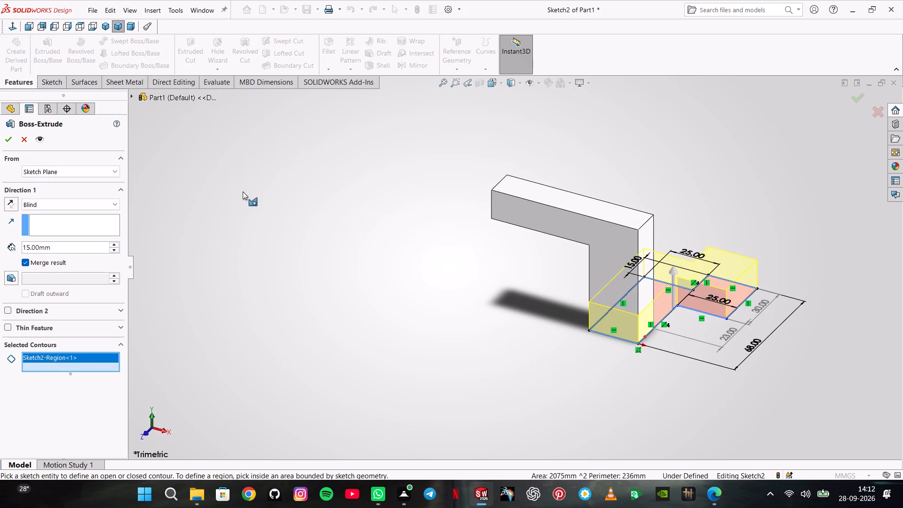
middle_click_drag(461, 214, 419, 261)
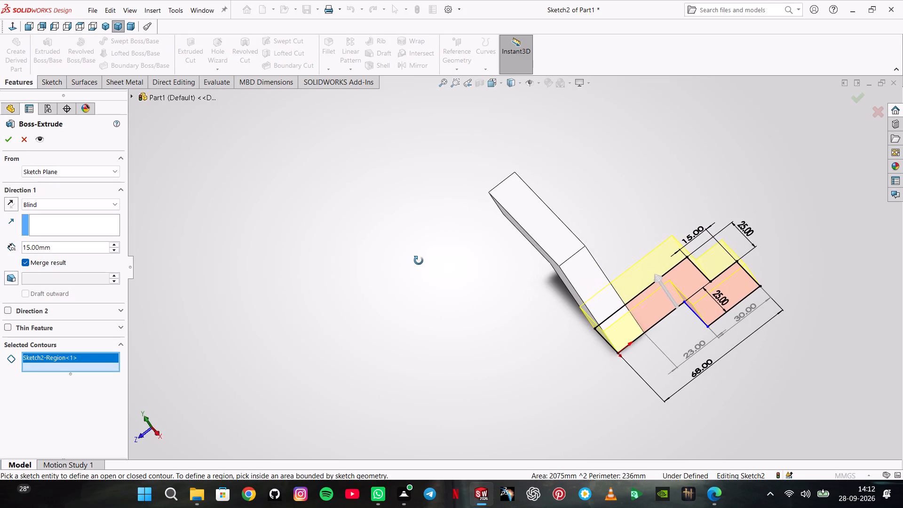
middle_click_drag(419, 261, 434, 271)
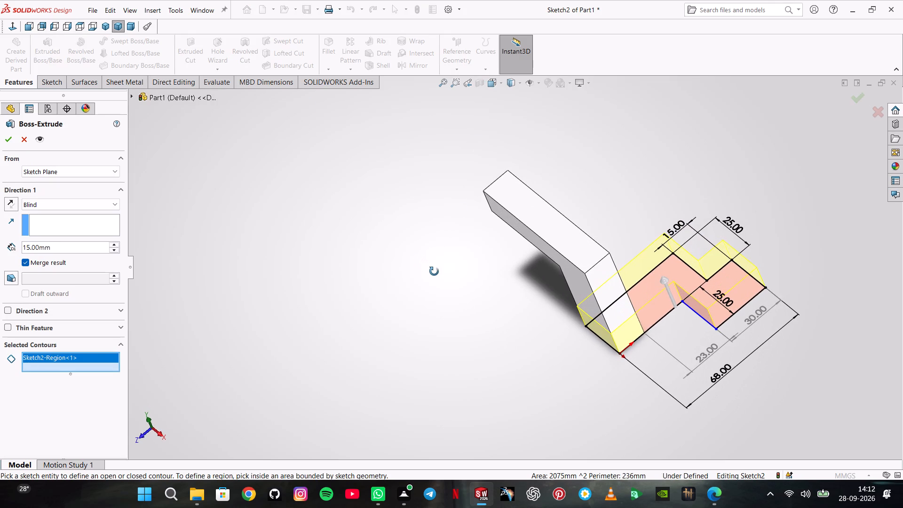
middle_click_drag(434, 271, 404, 354)
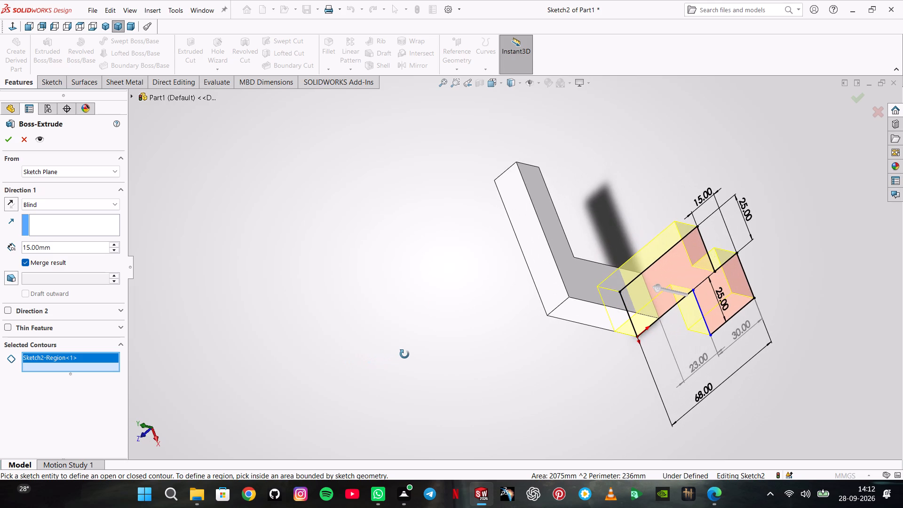
middle_click_drag(404, 354, 405, 351)
scroll(388, 218, "up", 1)
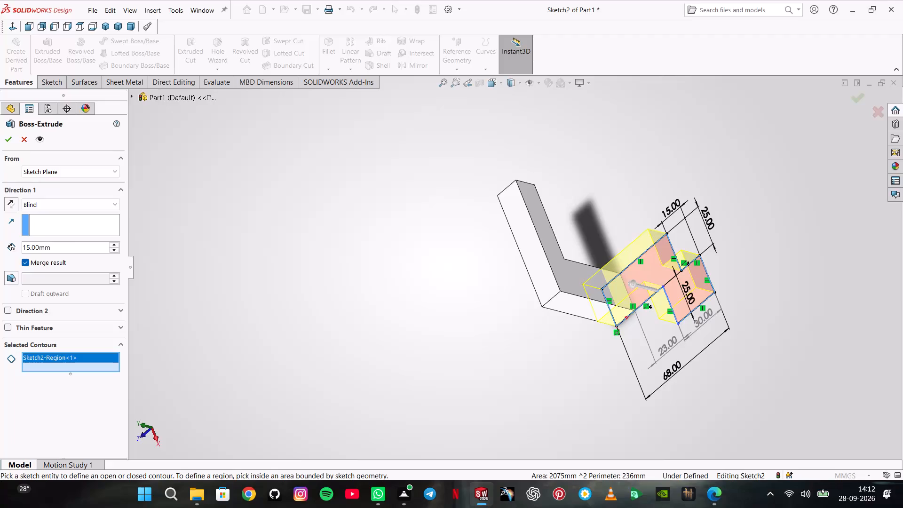
left_click(7, 139)
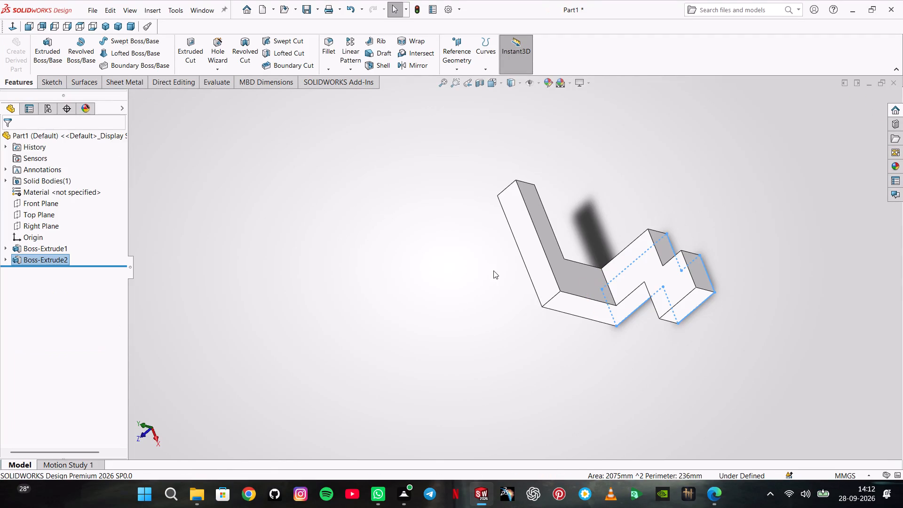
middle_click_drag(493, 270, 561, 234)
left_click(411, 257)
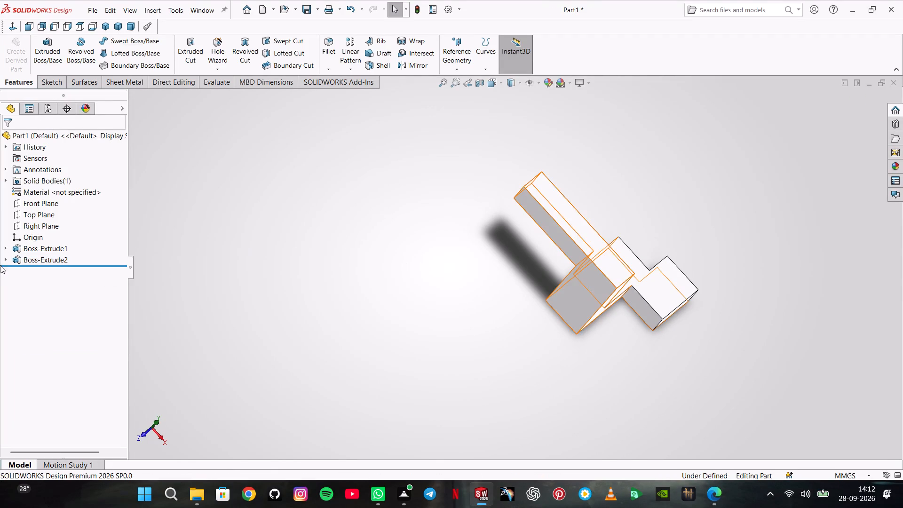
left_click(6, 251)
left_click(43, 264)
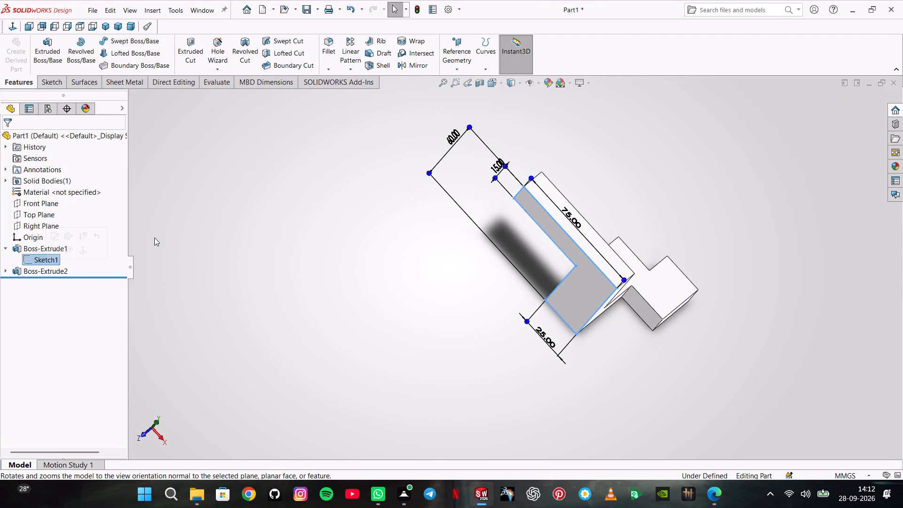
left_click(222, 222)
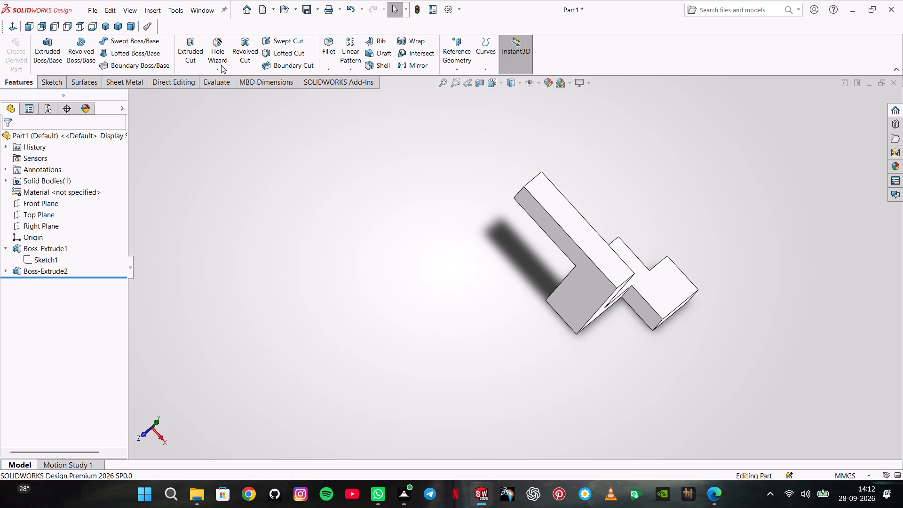
Start a Top Plane sketch and draw a corner rectangle about 90 by 10.5 mm from the end block's upper inner corner, away from the block.
left_click(43, 214)
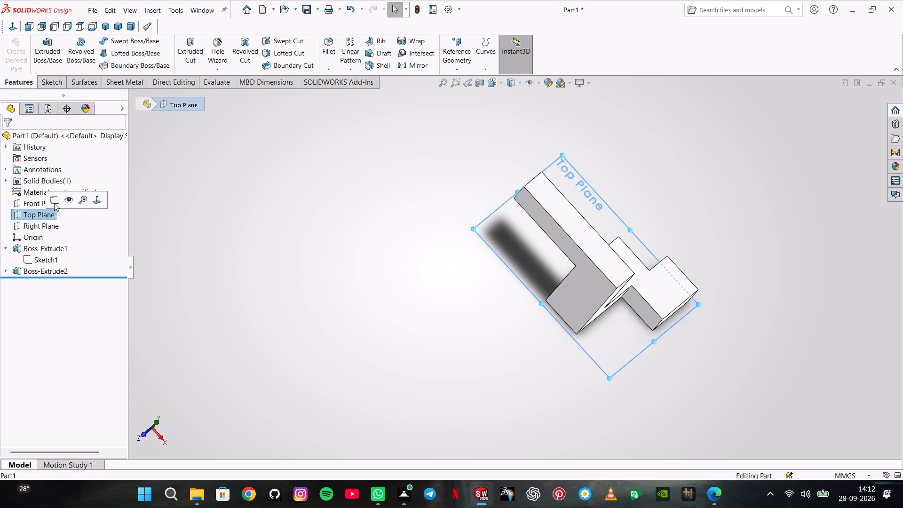
left_click(54, 203)
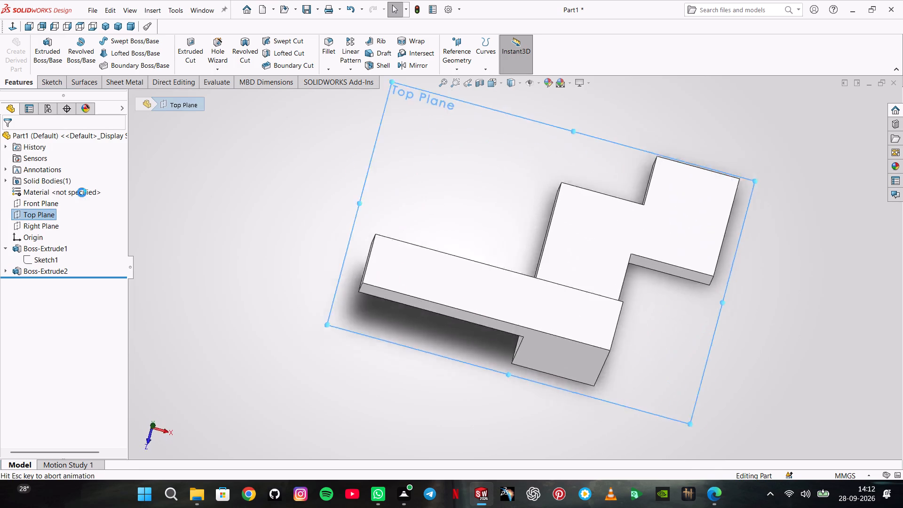
left_click(61, 49)
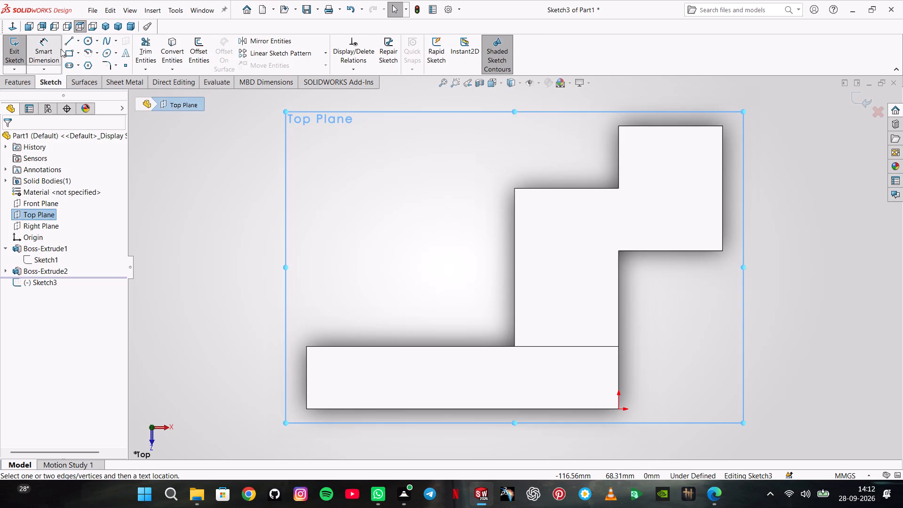
left_click(103, 56)
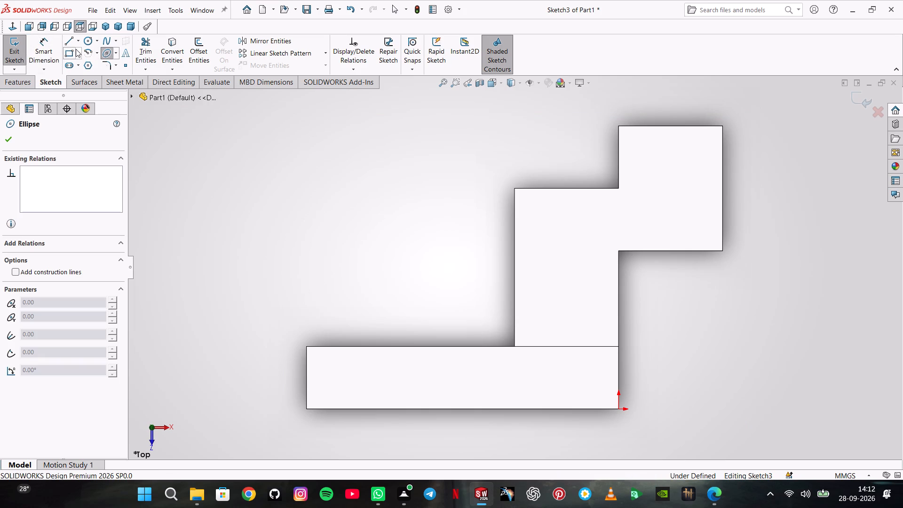
left_click(69, 53)
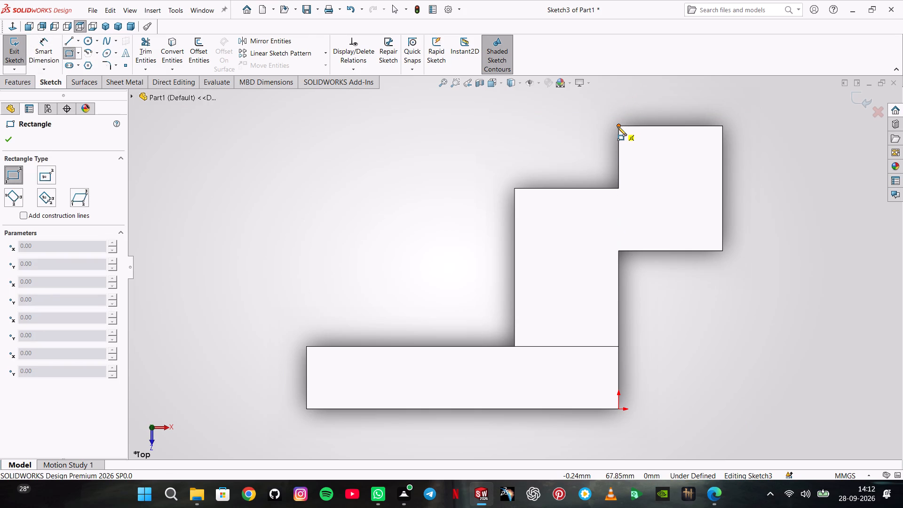
left_click(618, 127)
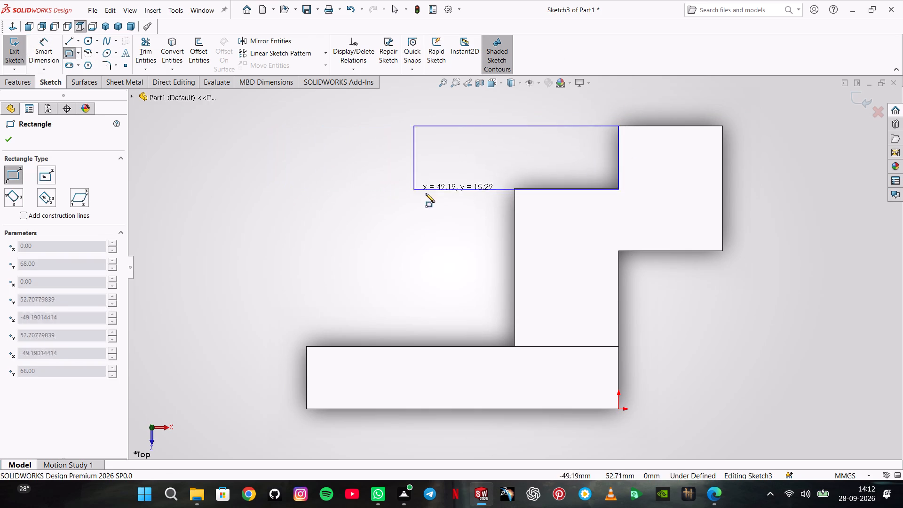
left_click(245, 170)
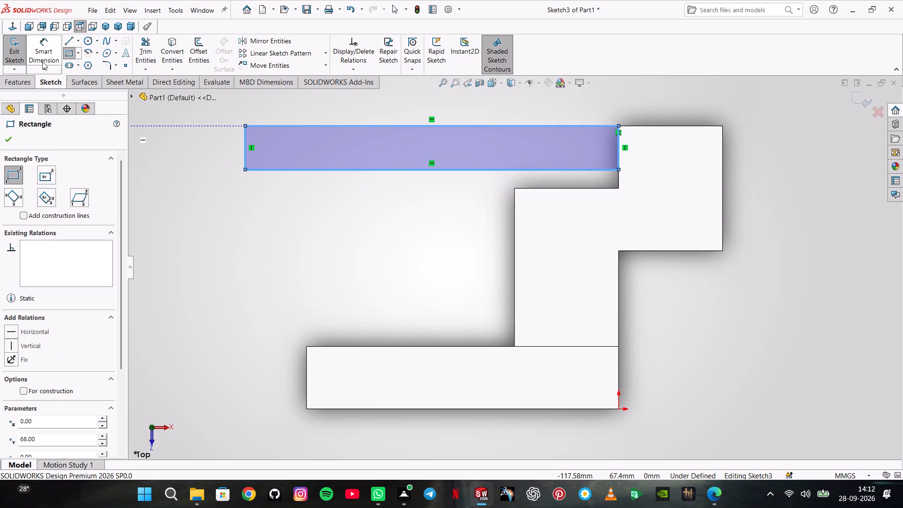
Dimension the rectangle's opposite long side 15 mm from the end block's outer edge.
left_click(39, 61)
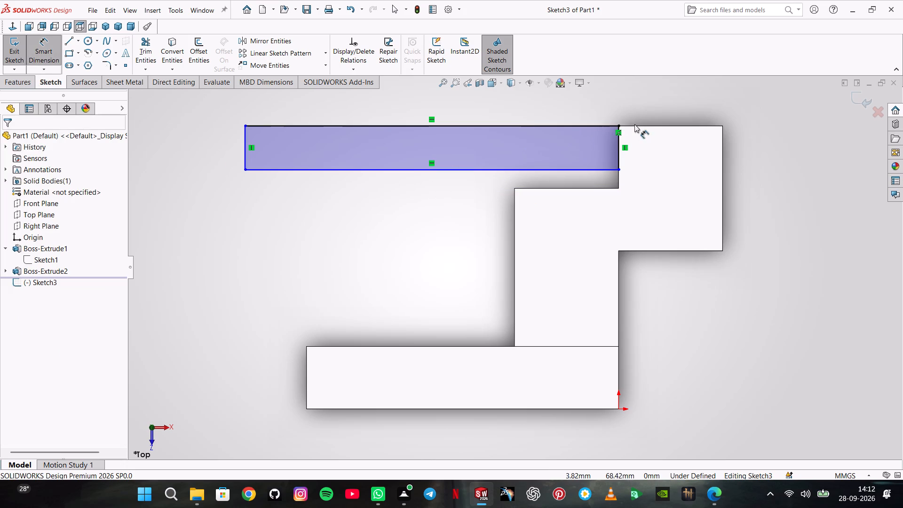
left_click(634, 126)
left_click(567, 169)
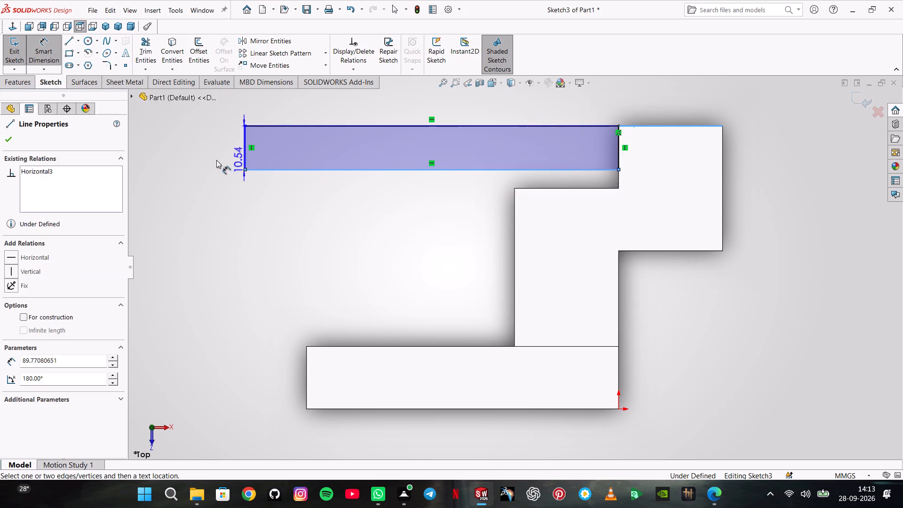
left_click(178, 153)
type("41")
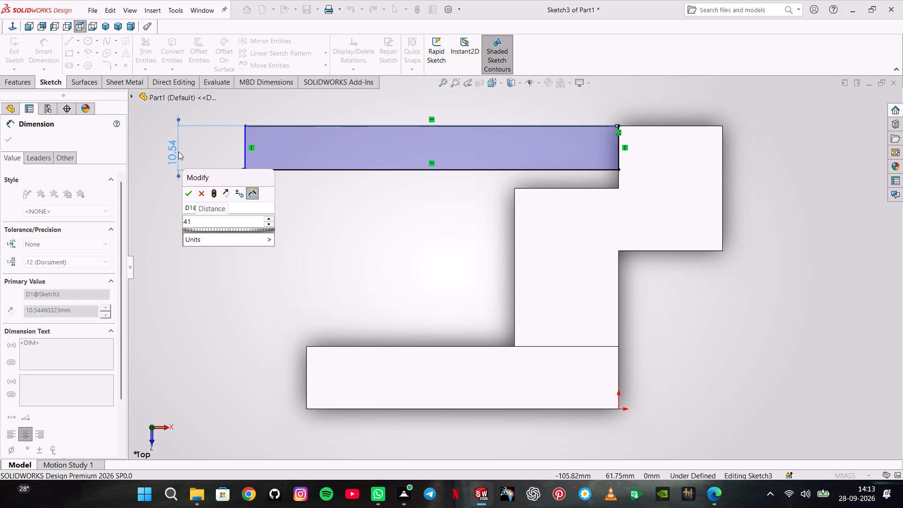
key("BackSpace")
key("BackSpace")
key("BackSpace")
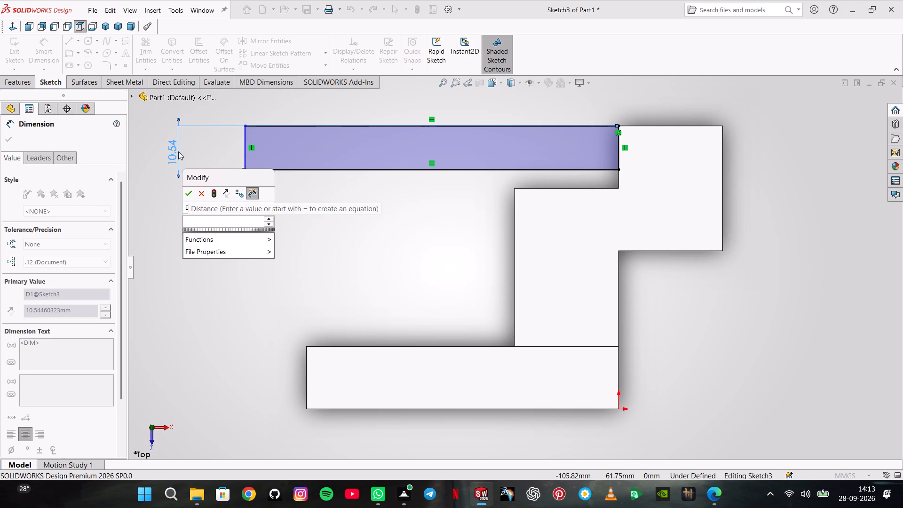
type("15")
key("Return")
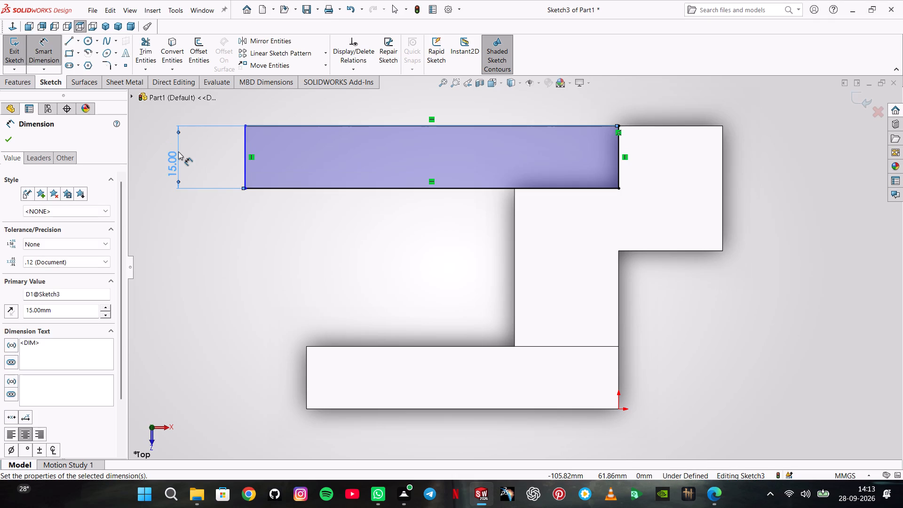
left_click(11, 136)
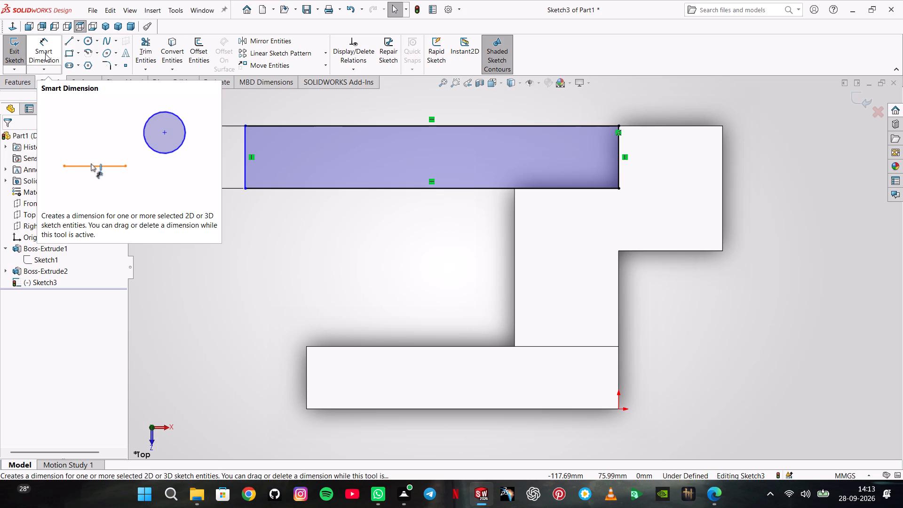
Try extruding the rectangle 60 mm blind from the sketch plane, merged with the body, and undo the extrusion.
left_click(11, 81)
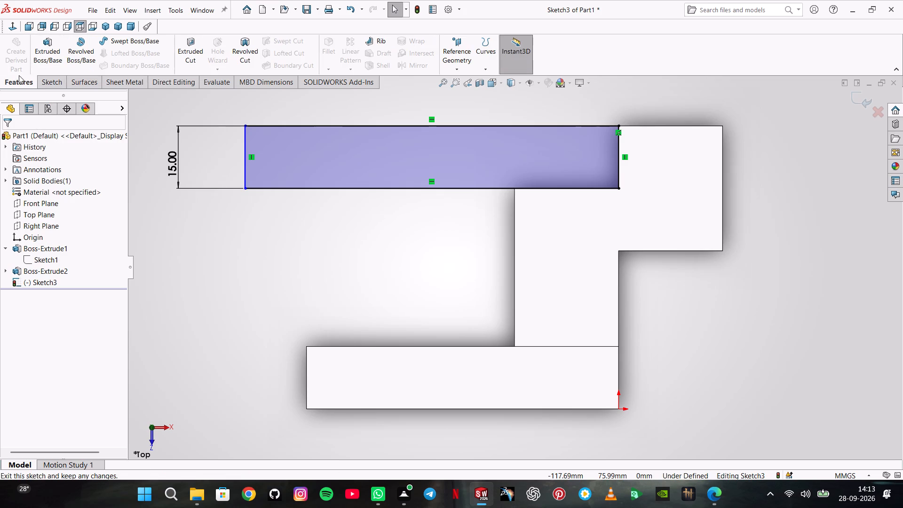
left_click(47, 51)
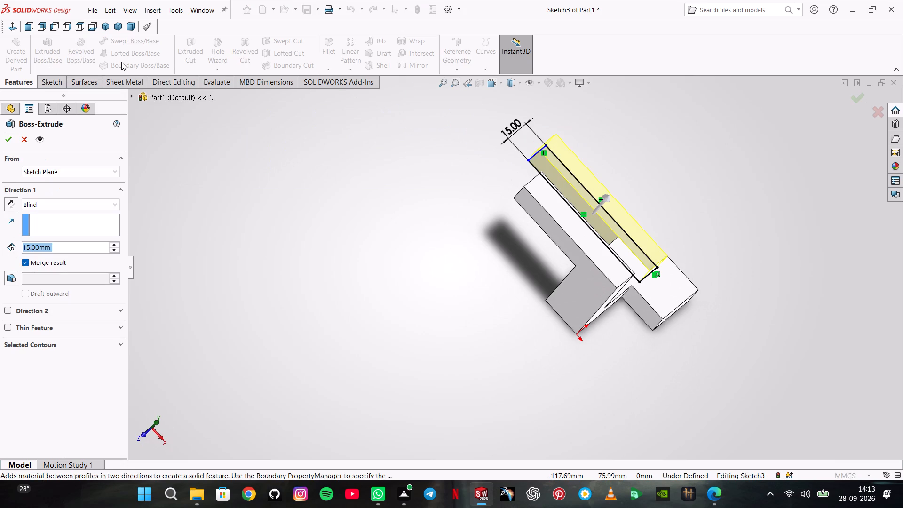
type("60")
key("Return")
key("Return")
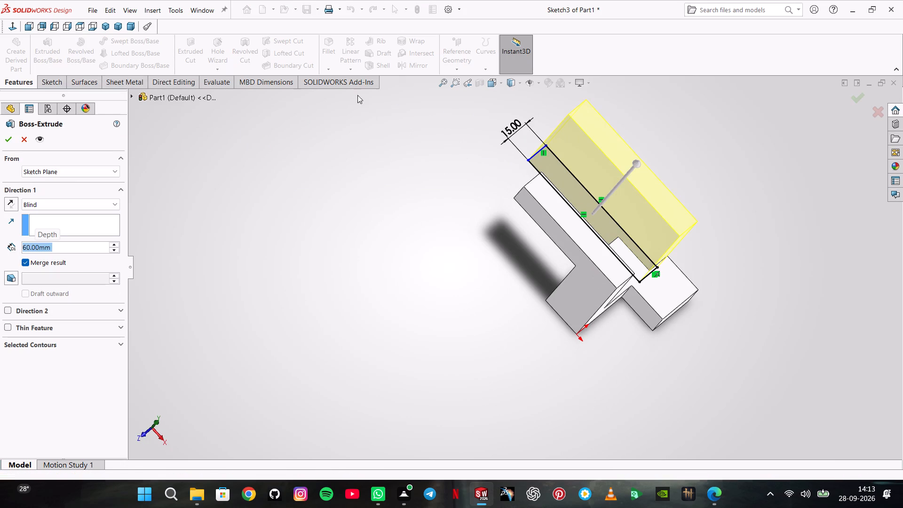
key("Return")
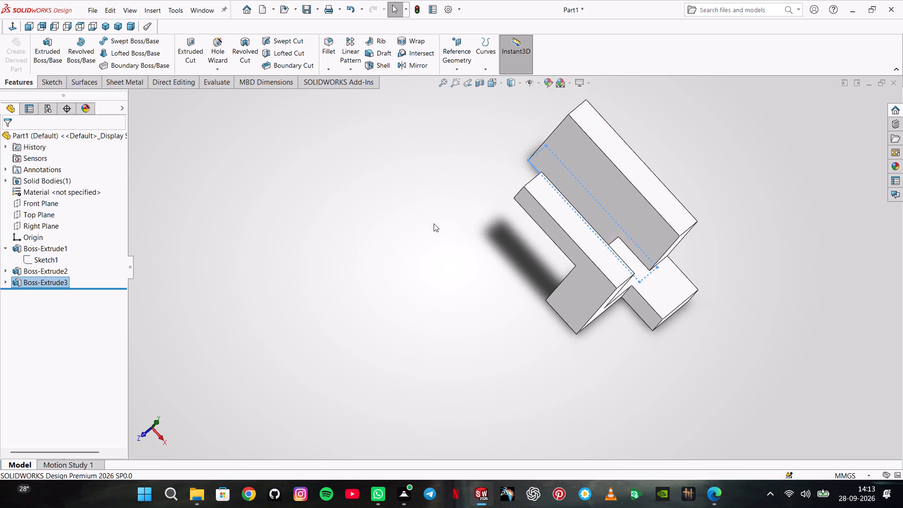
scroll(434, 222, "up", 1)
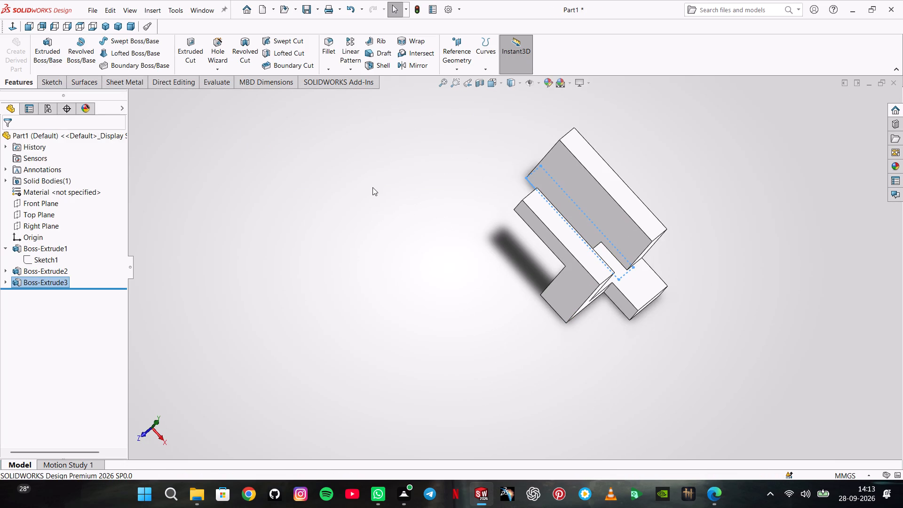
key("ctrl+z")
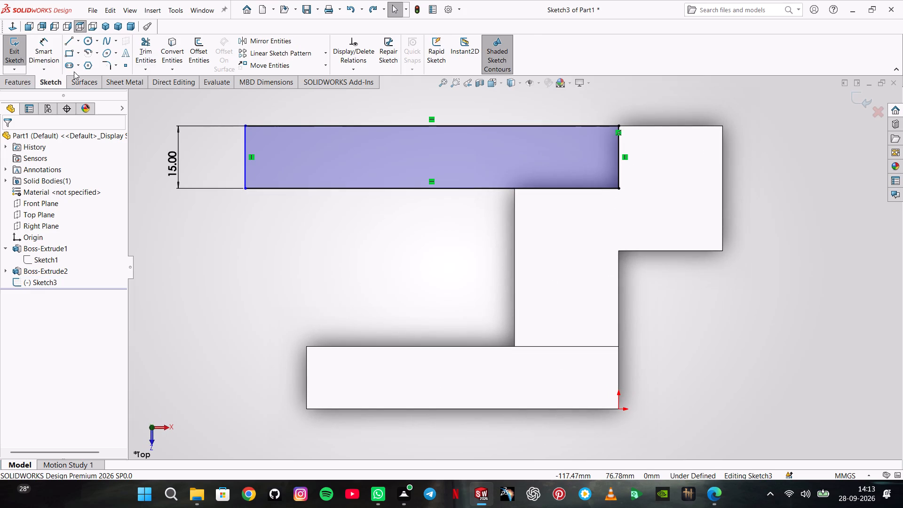
Dimension the rectangle's long side and set its length to 75 mm.
left_click(46, 56)
left_click(282, 125)
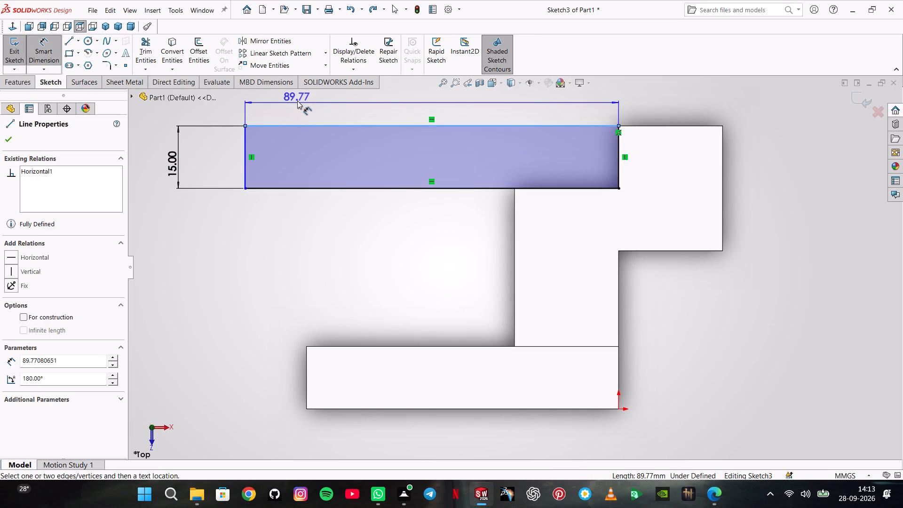
left_click(298, 101)
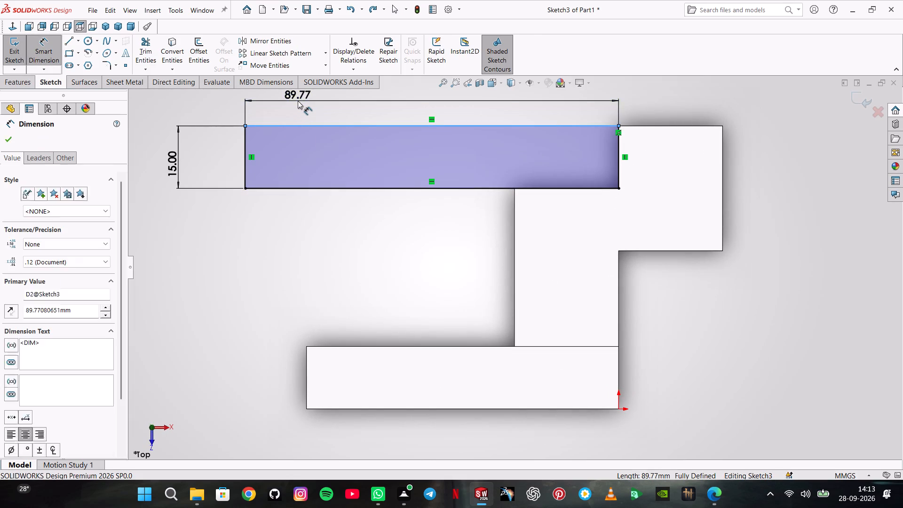
type("75")
key("Return")
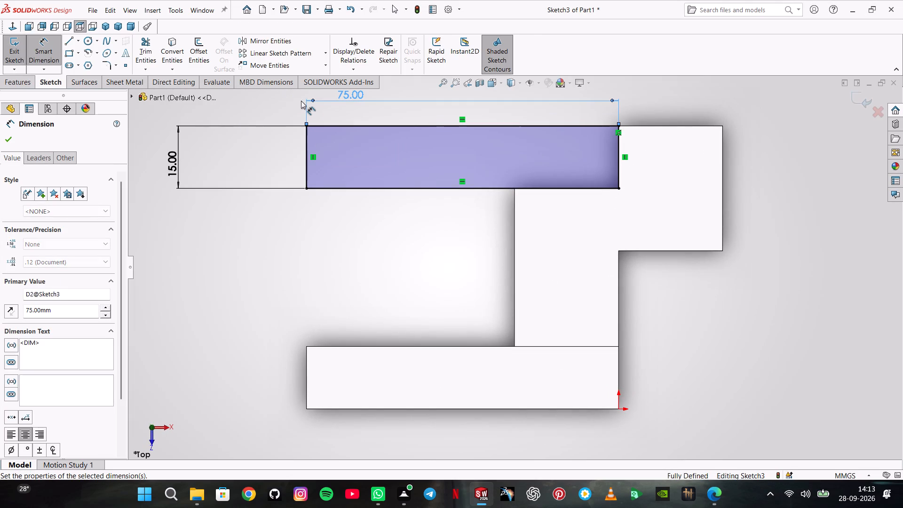
left_click(5, 139)
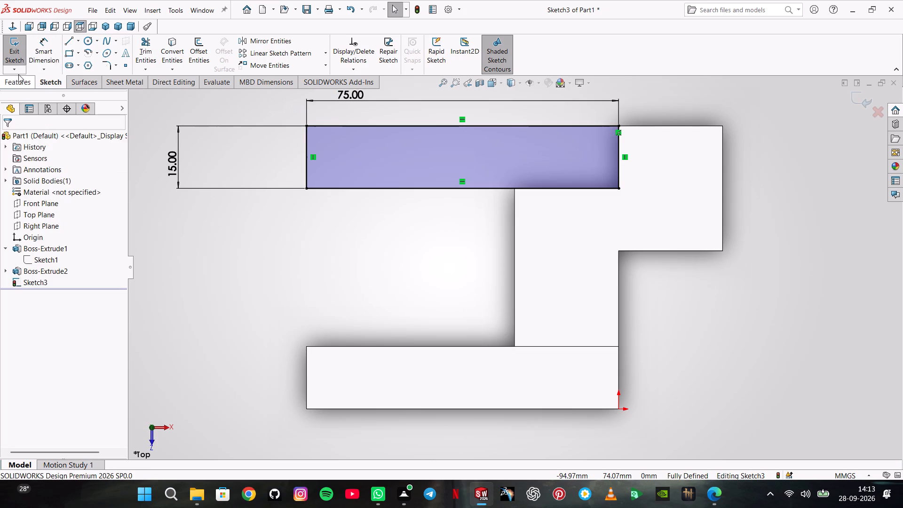
Extrude the 75 by 15 mm rectangle sketch 60 mm to form an upright plate joined to the end block.
left_click(14, 60)
left_click(40, 52)
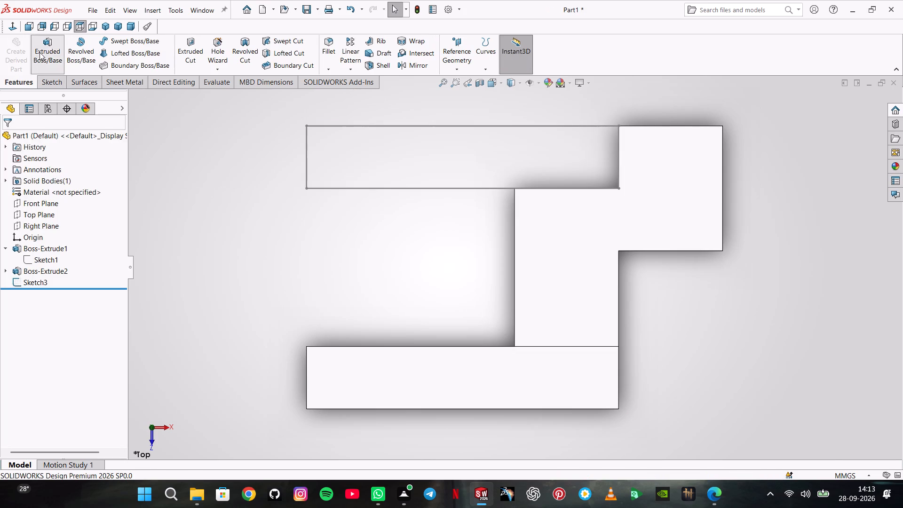
left_click(12, 142)
left_click(29, 279)
left_click(37, 257)
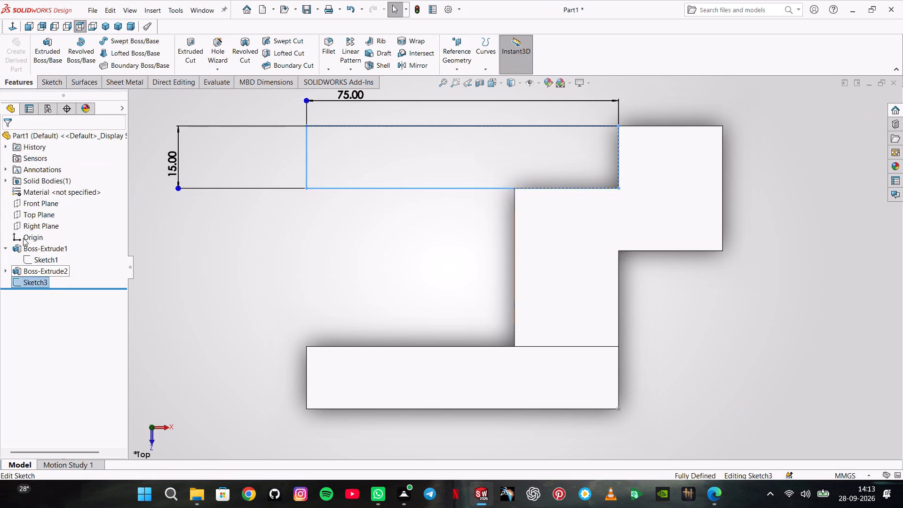
left_click(14, 87)
left_click(51, 63)
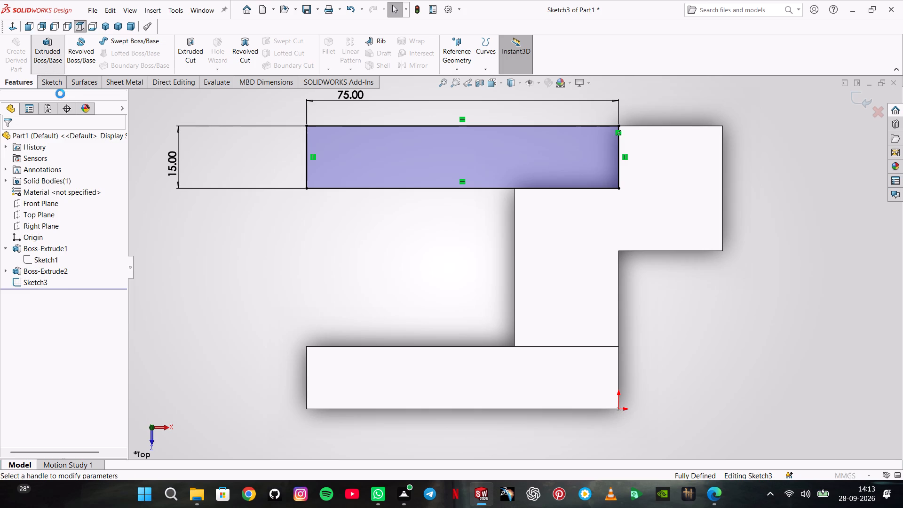
left_click(8, 138)
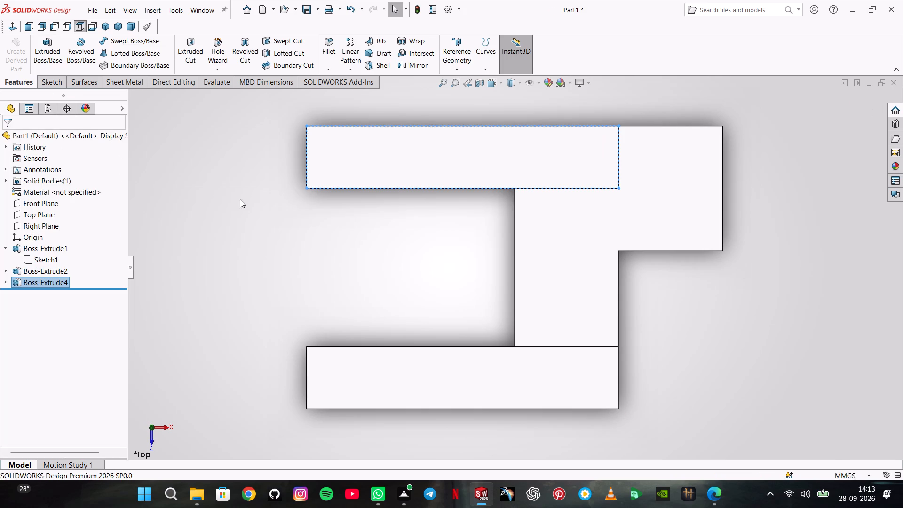
Start a sketch on the upright plate's outer rear face and draw a circle about 11.3 mm in diameter near its middle.
left_click(297, 223)
middle_click_drag(337, 252, 344, 183)
scroll(337, 253, "up", 1)
middle_click_drag(375, 272, 361, 176)
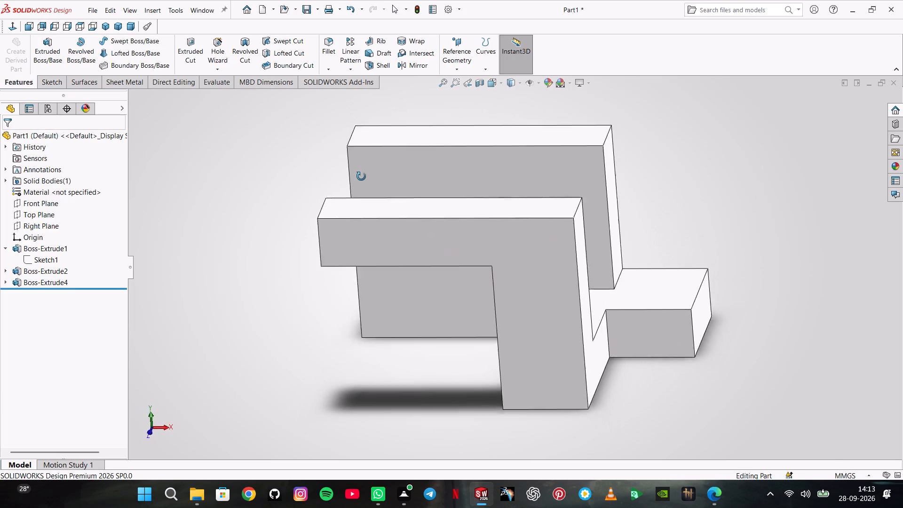
middle_click_drag(361, 176, 369, 159)
scroll(369, 160, "up", 1)
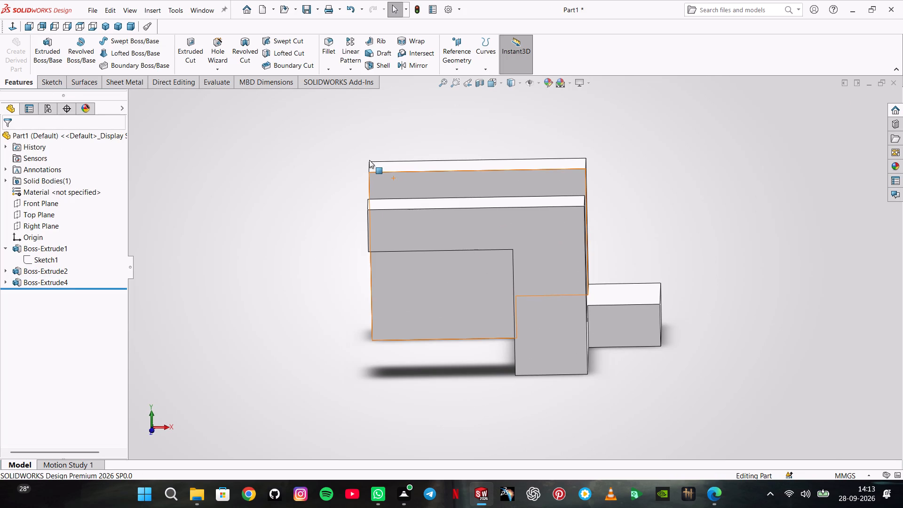
middle_click_drag(607, 148, 433, 220)
left_click(533, 192)
left_click(576, 164)
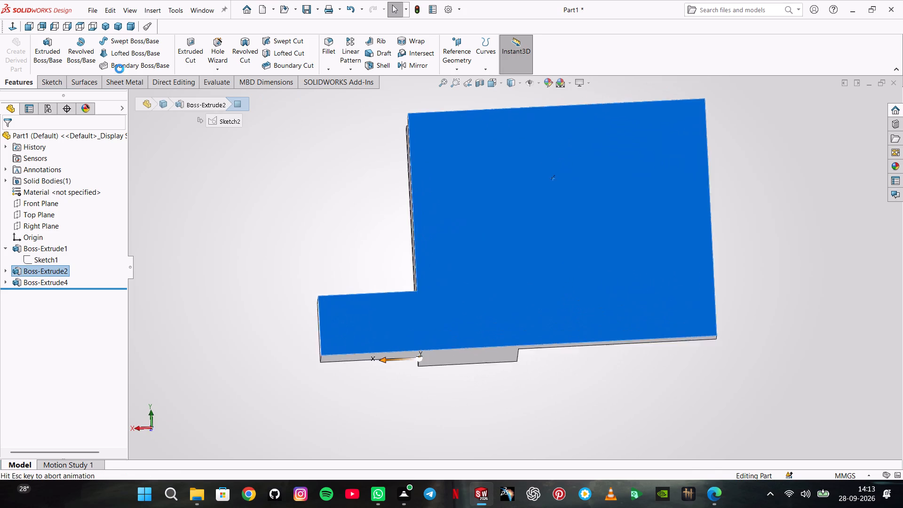
left_click(88, 44)
left_click(580, 217)
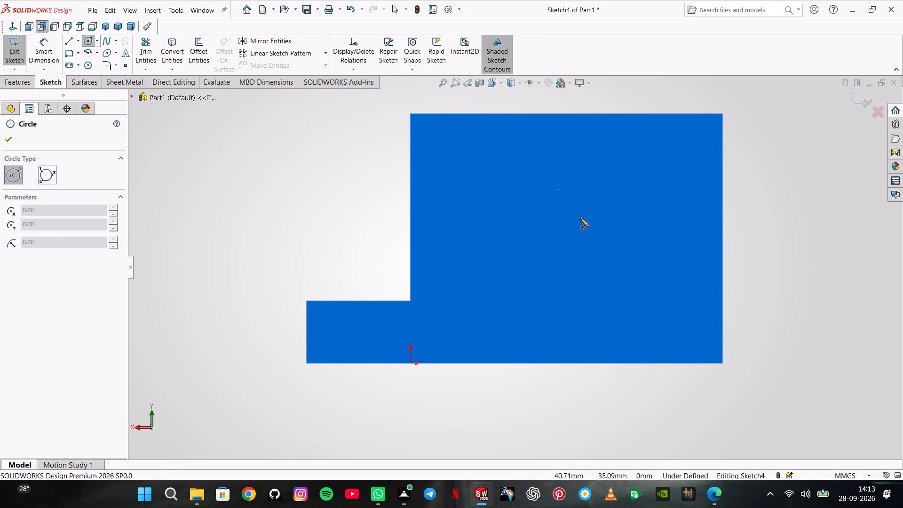
left_click(580, 241)
Locate the circle's centre 30 mm from the plate's vertical edge farthest from the end block and 30 mm from its bottom edge.
left_click(49, 55)
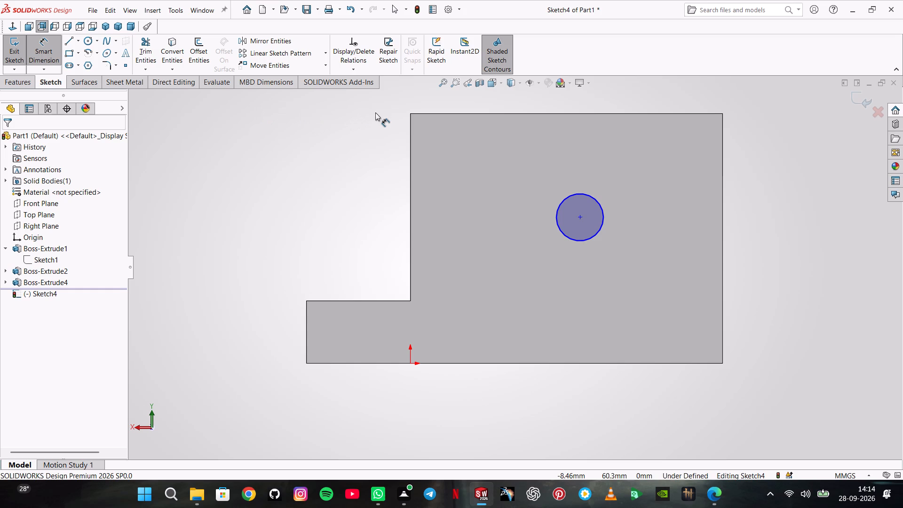
left_click(579, 217)
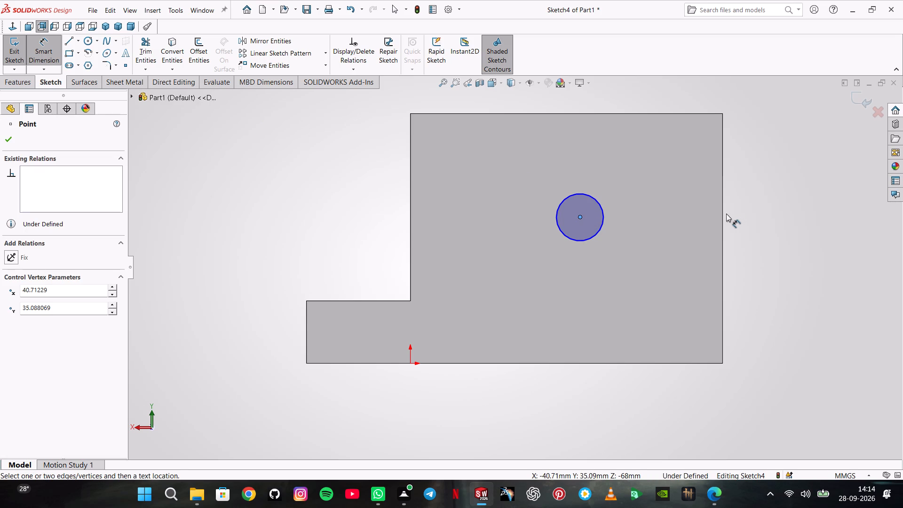
left_click(723, 215)
left_click(661, 98)
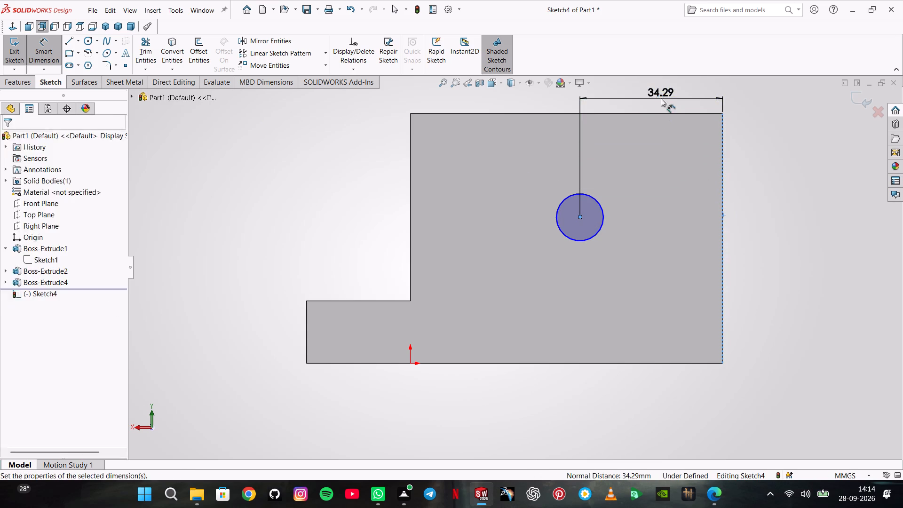
type("30")
key("Return")
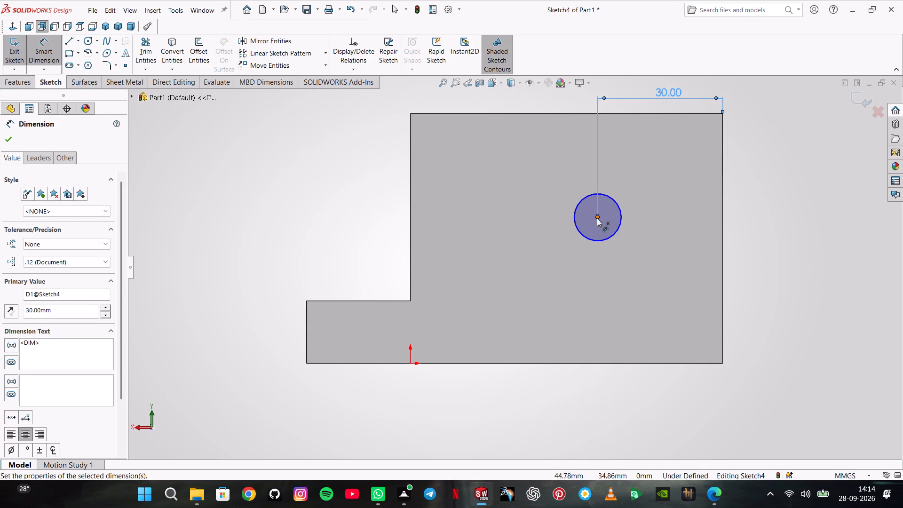
left_click(597, 218)
left_click(613, 364)
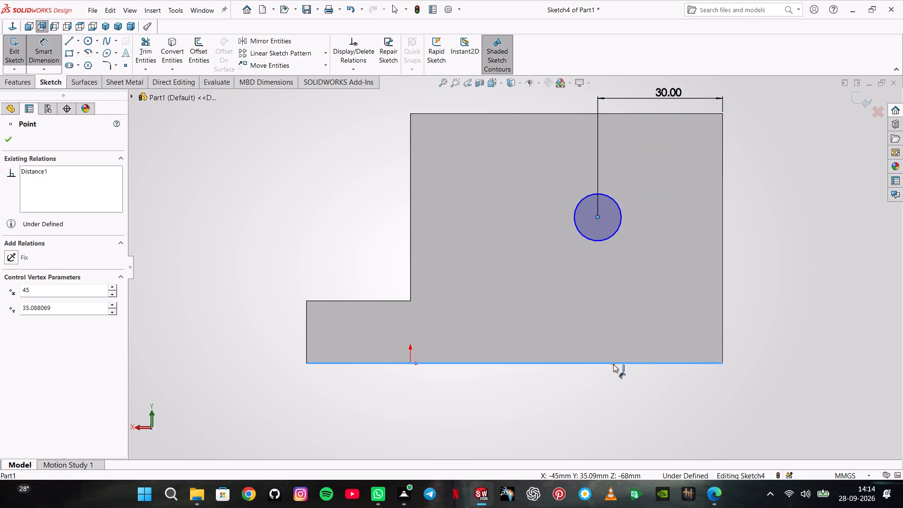
left_click(745, 289)
type("30")
key("Return")
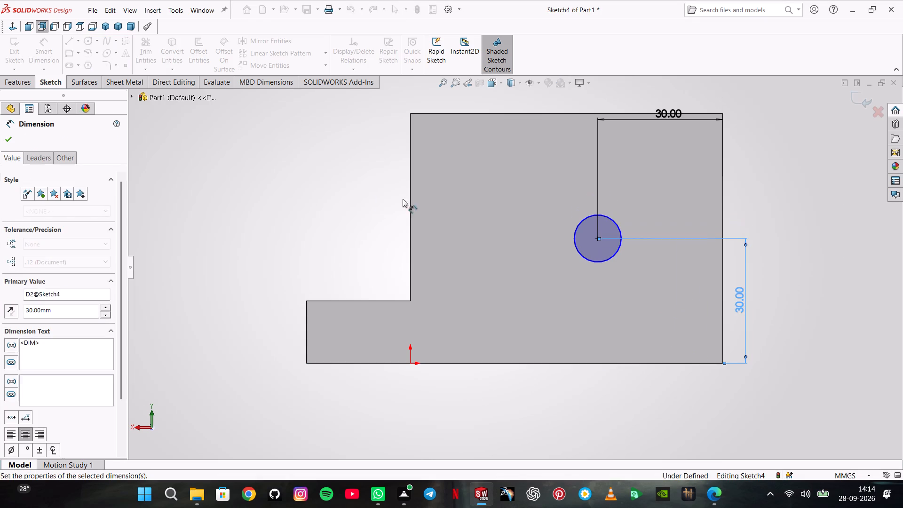
left_click(7, 139)
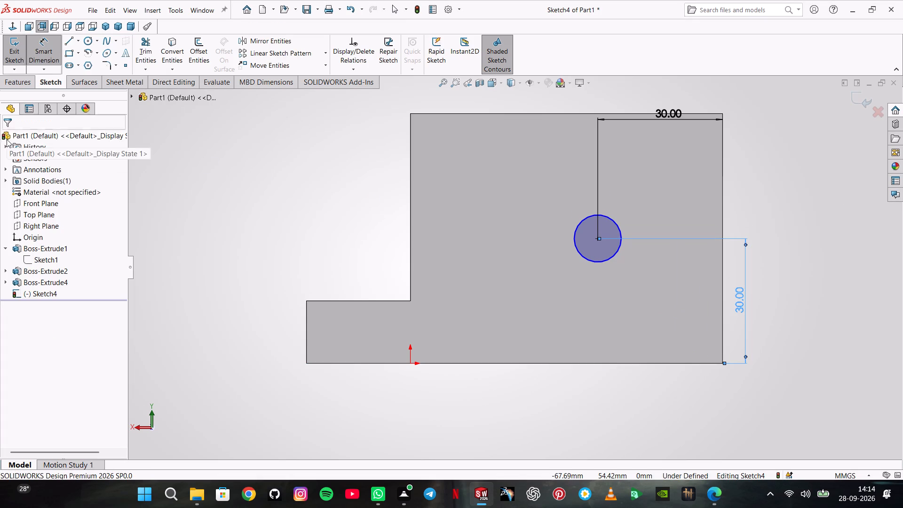
Dimension the circle on the plate's rear face and set its diameter to 20 mm.
left_click(50, 46)
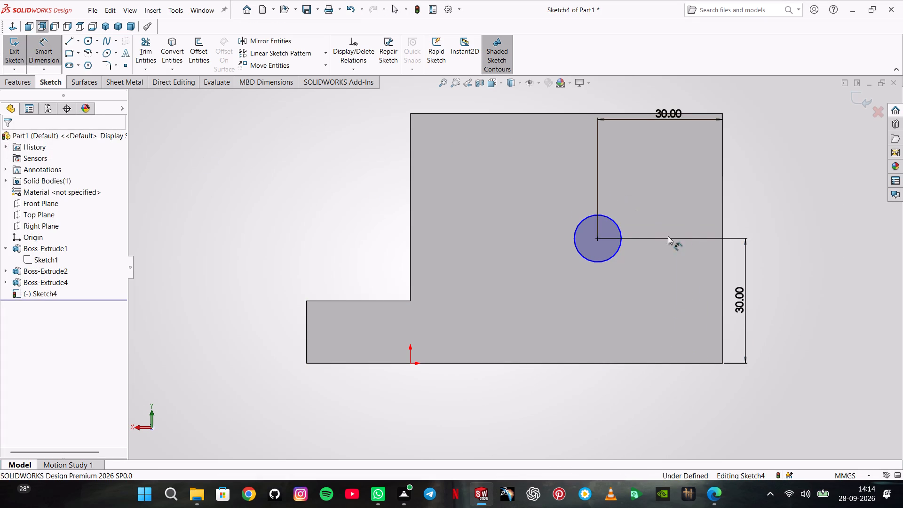
left_click(620, 231)
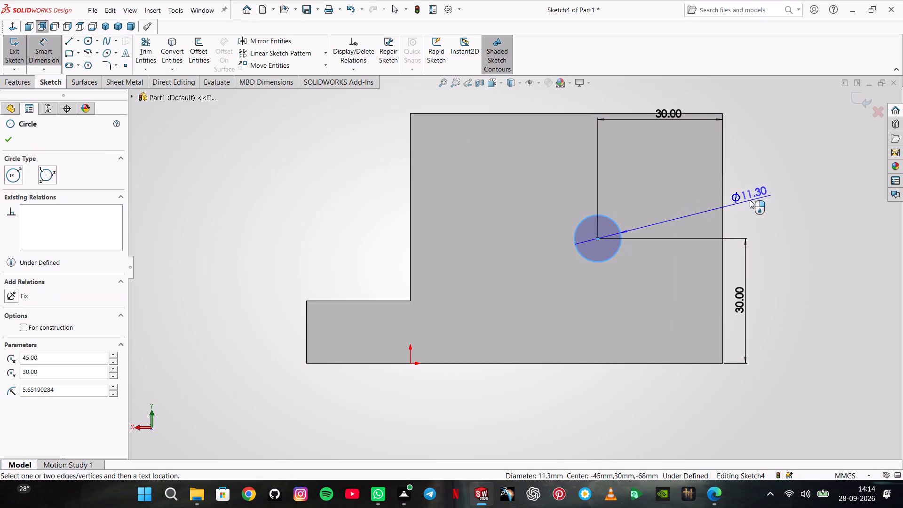
left_click(750, 200)
type("20")
key("Return")
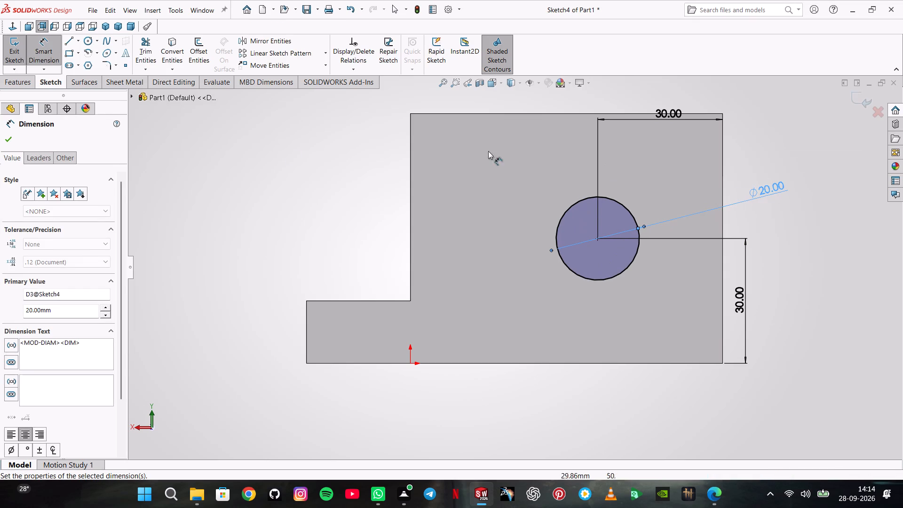
Cut the 20 mm circle through the upright rear plate using an Extruded Cut set to Through All.
left_click(4, 137)
left_click(16, 81)
left_click(188, 42)
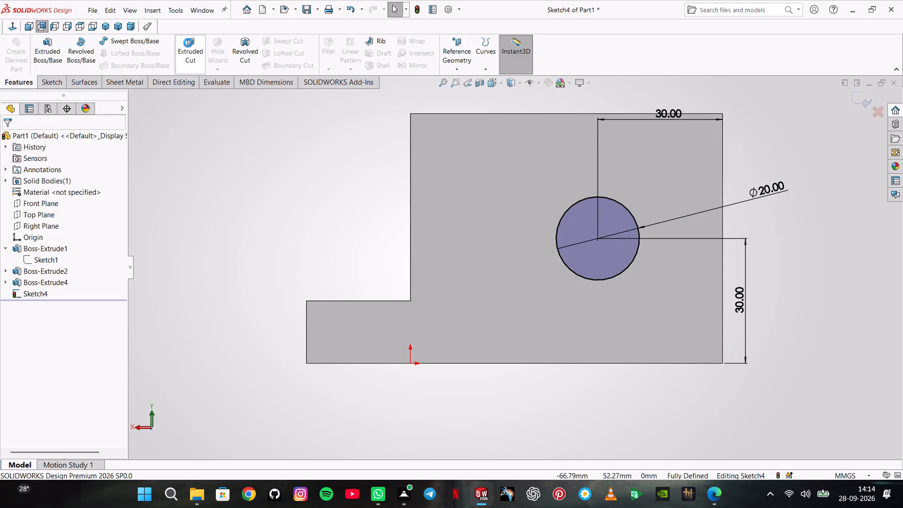
left_click(60, 201)
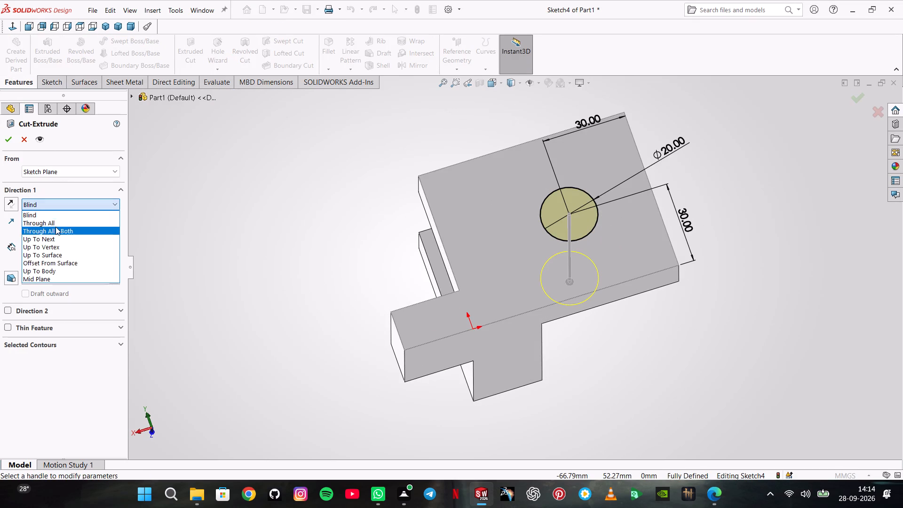
left_click(55, 222)
middle_click_drag(303, 226, 346, 252)
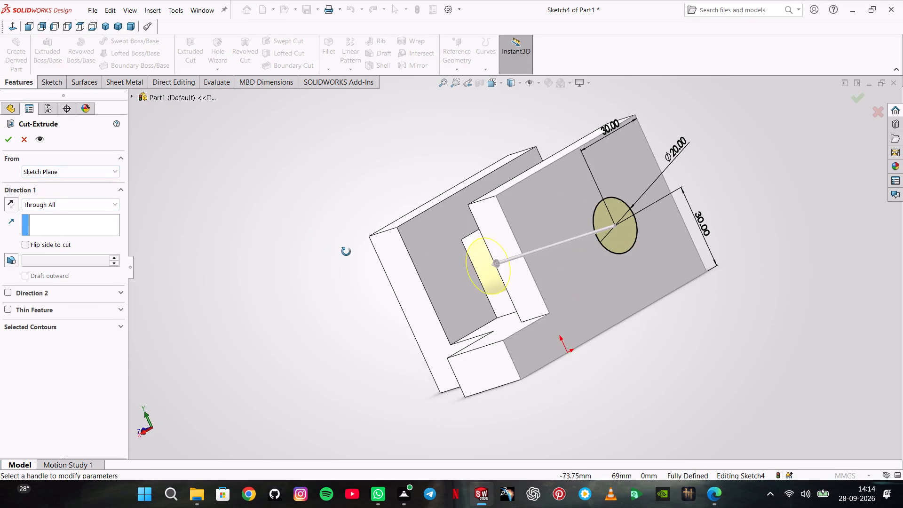
middle_click_drag(346, 252, 367, 254)
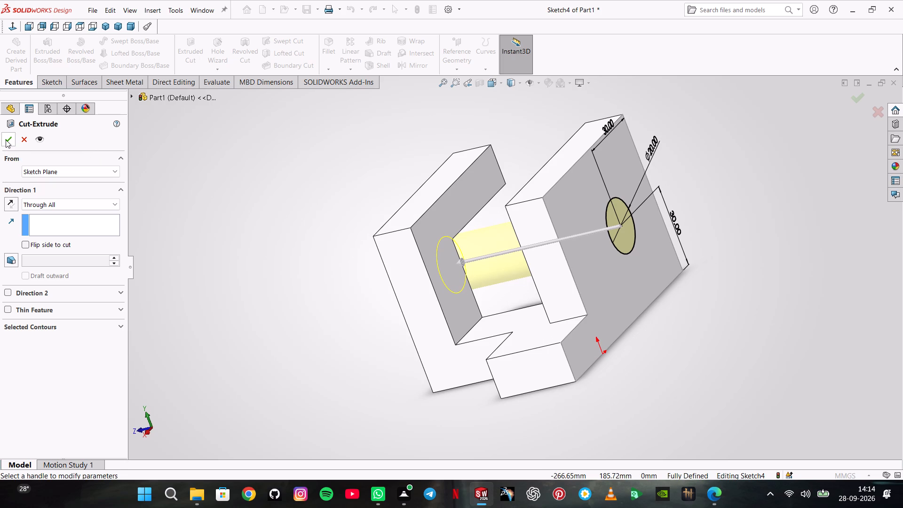
left_click(6, 140)
Start a sketch on the end block's top face and draw a circle about 6.3 mm in diameter on its projecting portion.
left_click(275, 203)
middle_click_drag(285, 218, 317, 241)
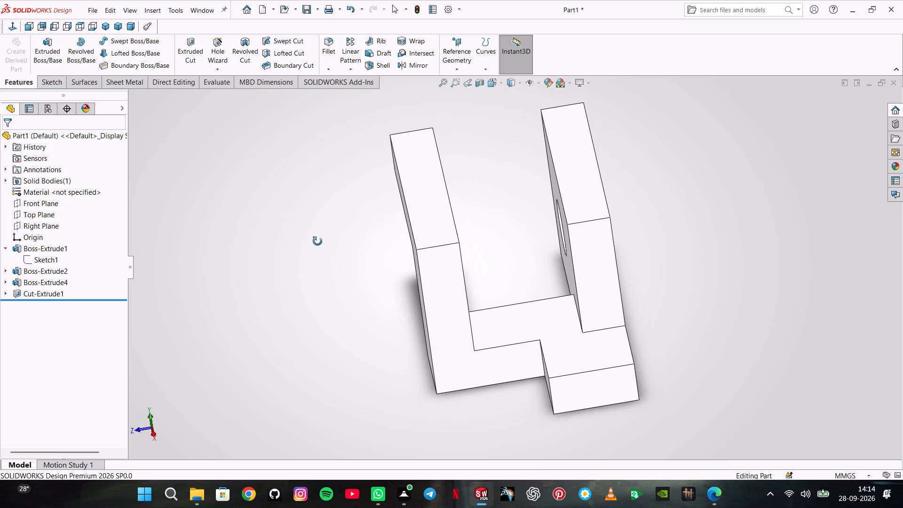
middle_click_drag(317, 241, 321, 255)
scroll(321, 255, "up", 1)
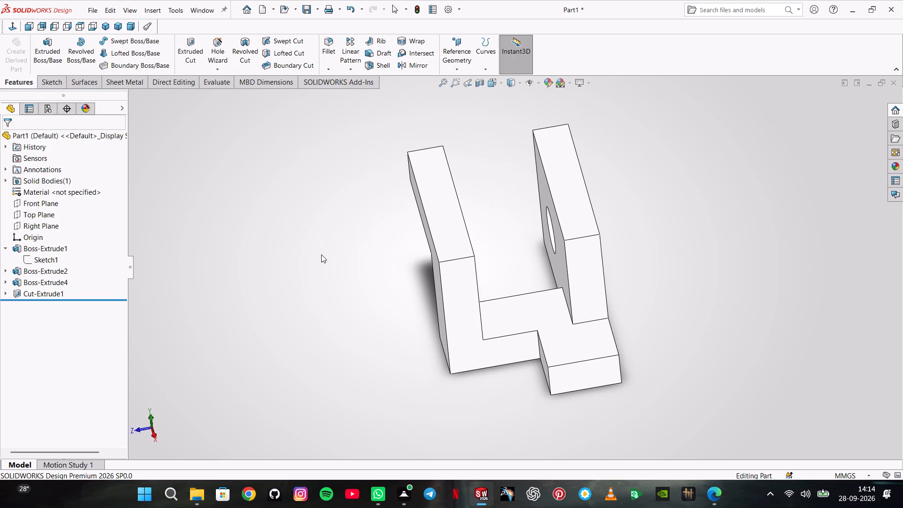
scroll(321, 254, "up", 1)
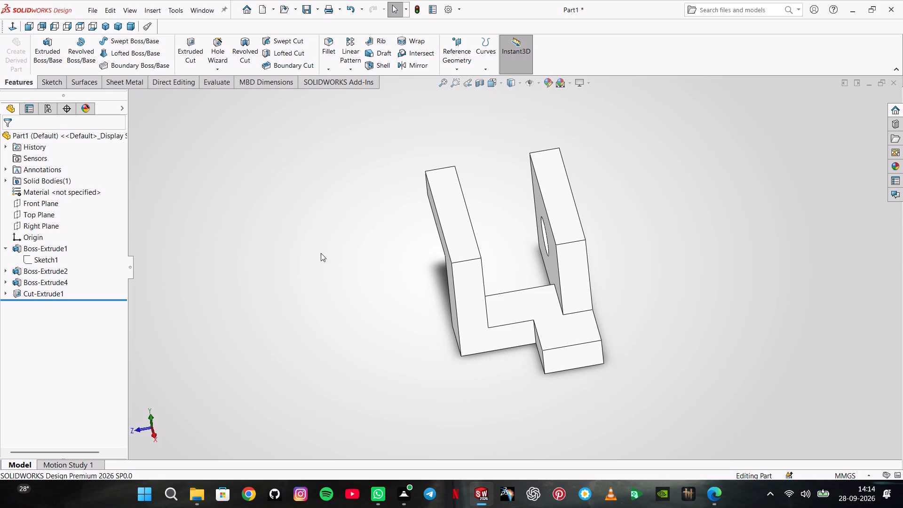
left_click(559, 330)
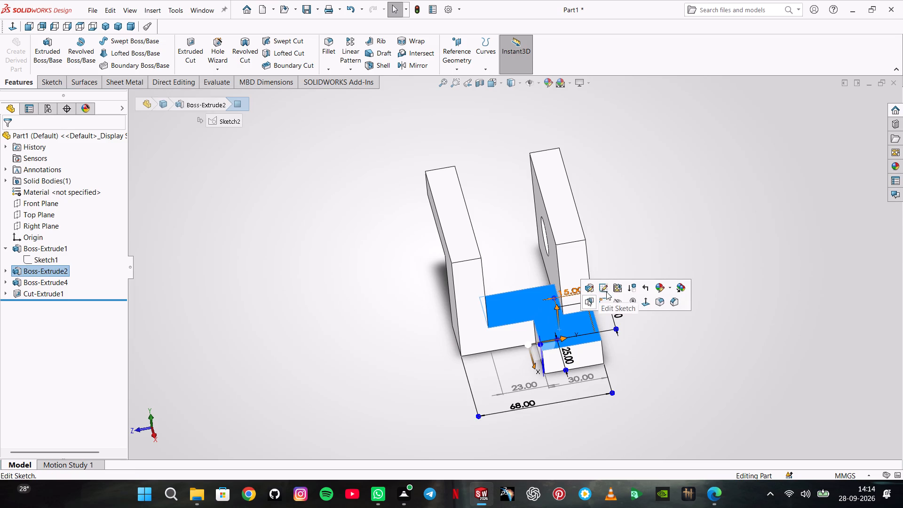
left_click(603, 299)
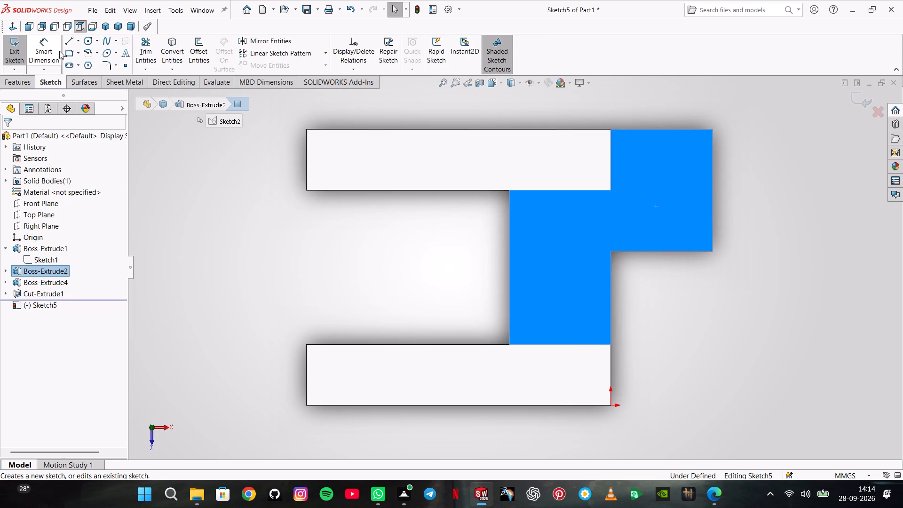
left_click(86, 44)
left_click(657, 177)
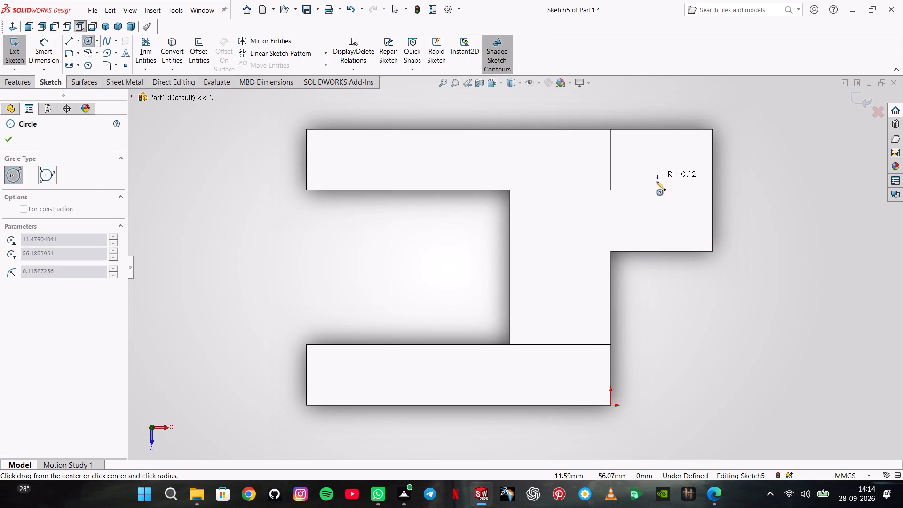
left_click(654, 190)
Dimension the circle on the end block's top face and set its diameter to 13 mm.
left_click(28, 57)
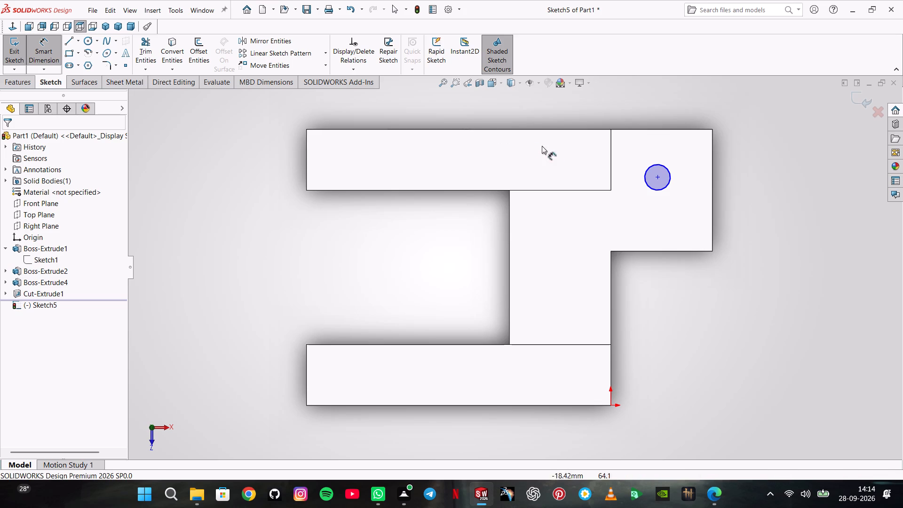
left_click(665, 171)
left_click(754, 168)
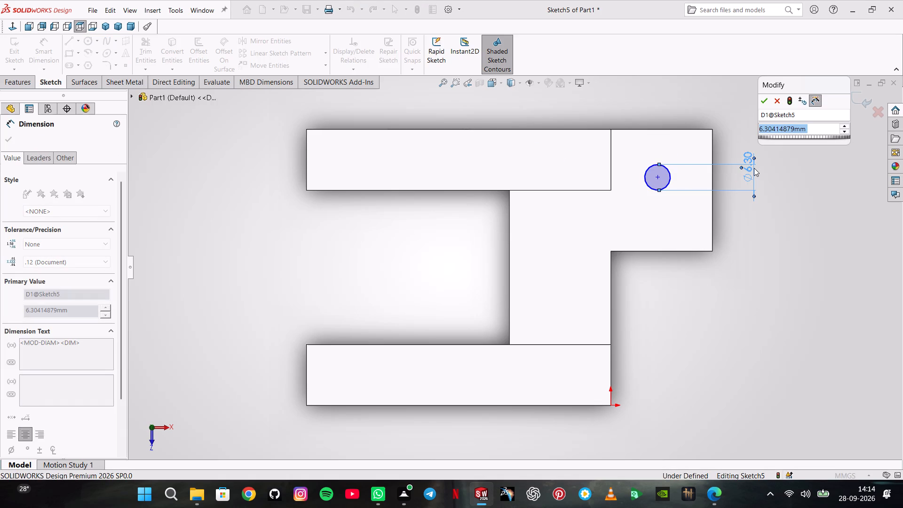
type("13")
key("Return")
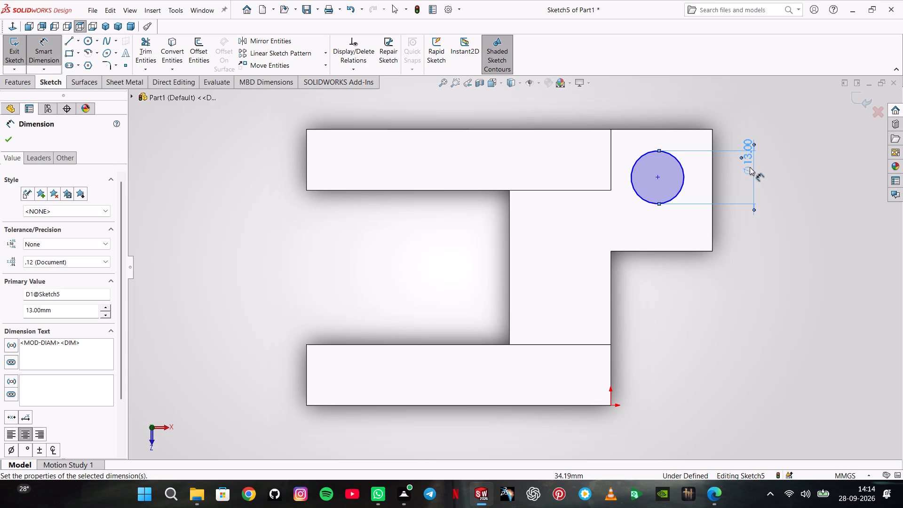
Locate the circle's centre 12 mm from the block's outer end edge and 15 mm from its rear edge.
left_click(657, 177)
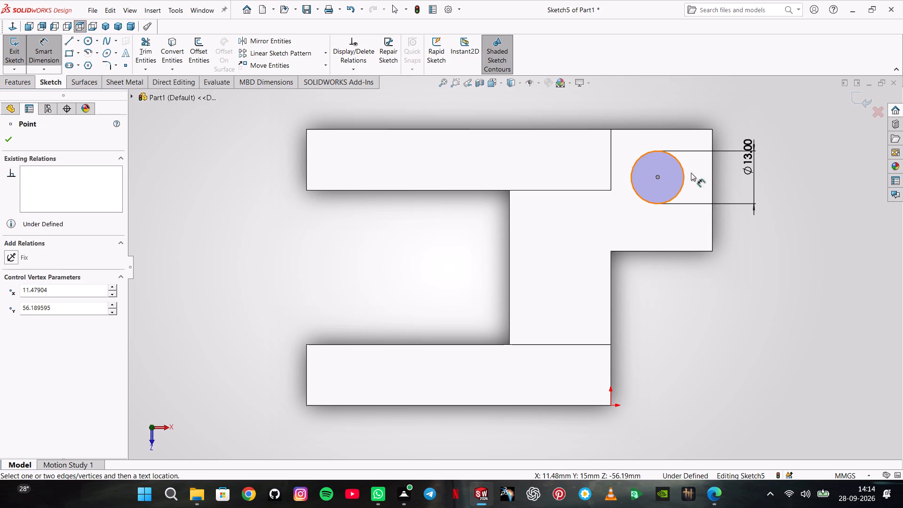
left_click(712, 173)
left_click(673, 102)
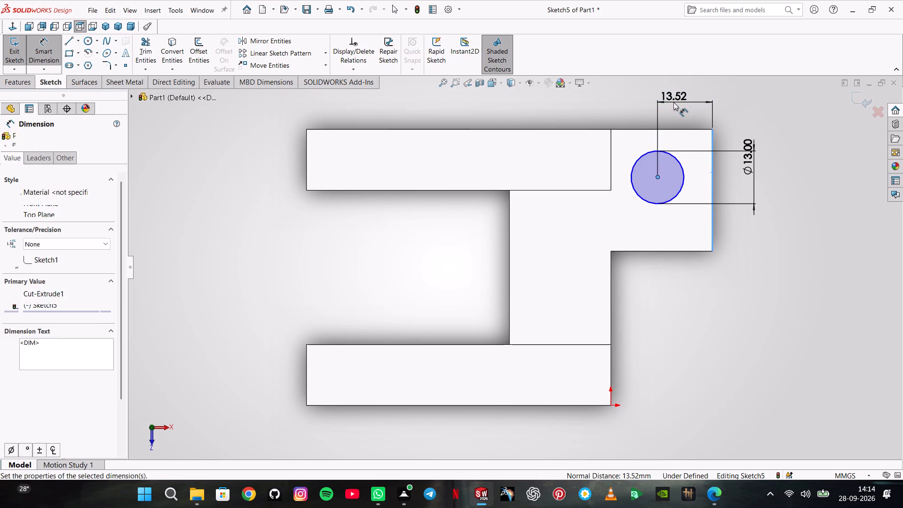
type("12")
key("Return")
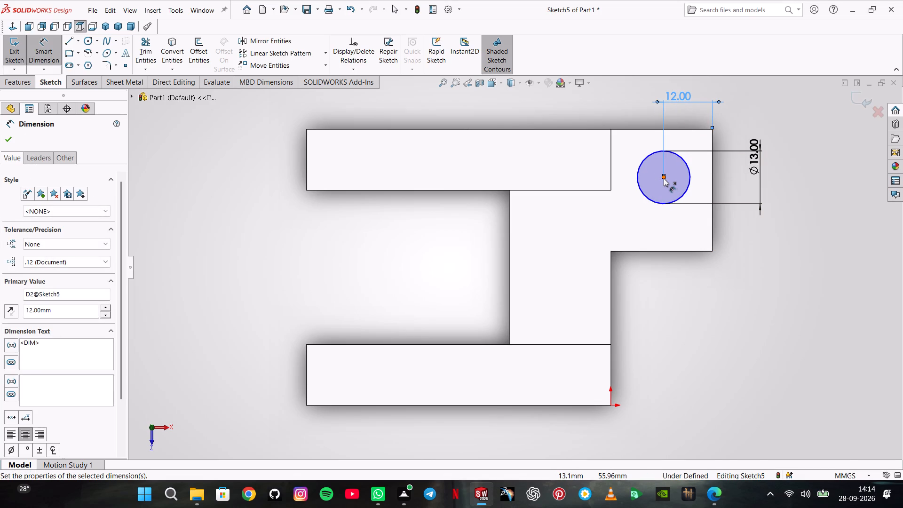
left_click(664, 178)
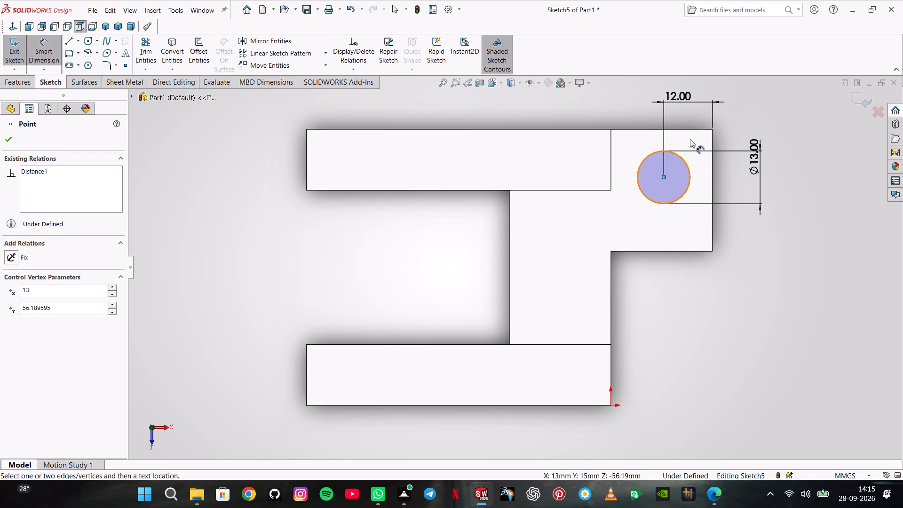
left_click(688, 130)
left_click(788, 155)
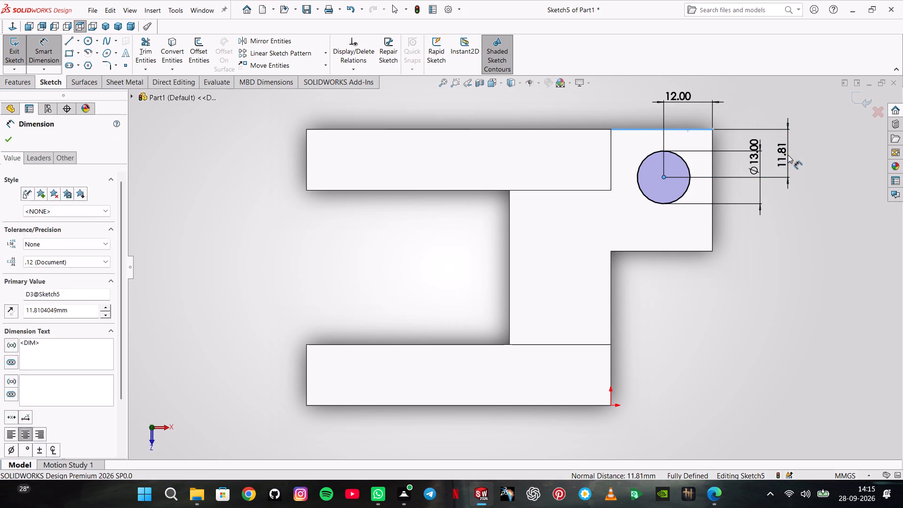
key("3")
key("0")
type("/2")
key("Return")
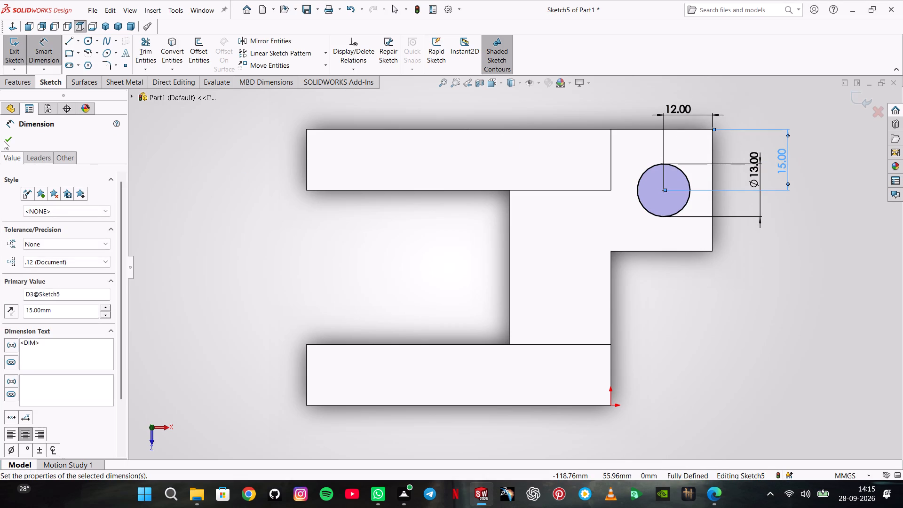
left_click(0, 139)
left_click(3, 138)
Cut the 13 mm circle through the end block using an Extruded Cut set to Through All - Both.
left_click(12, 80)
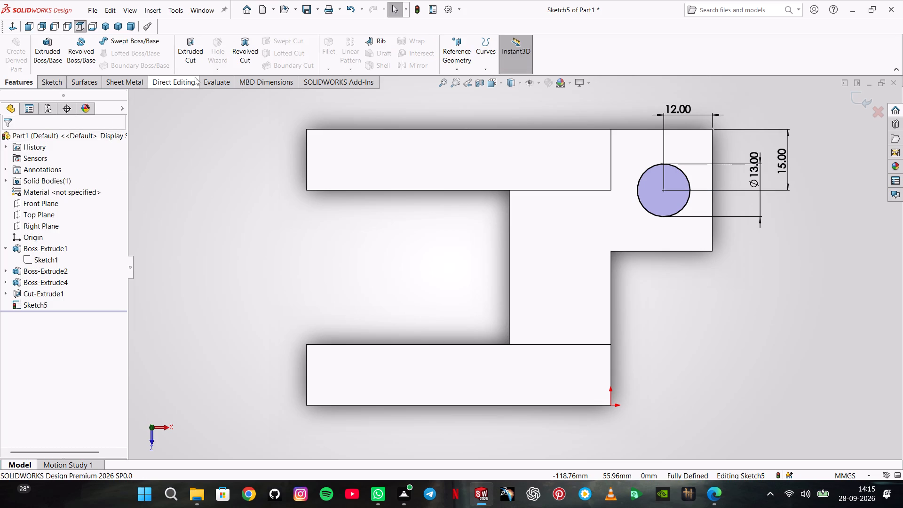
left_click(196, 60)
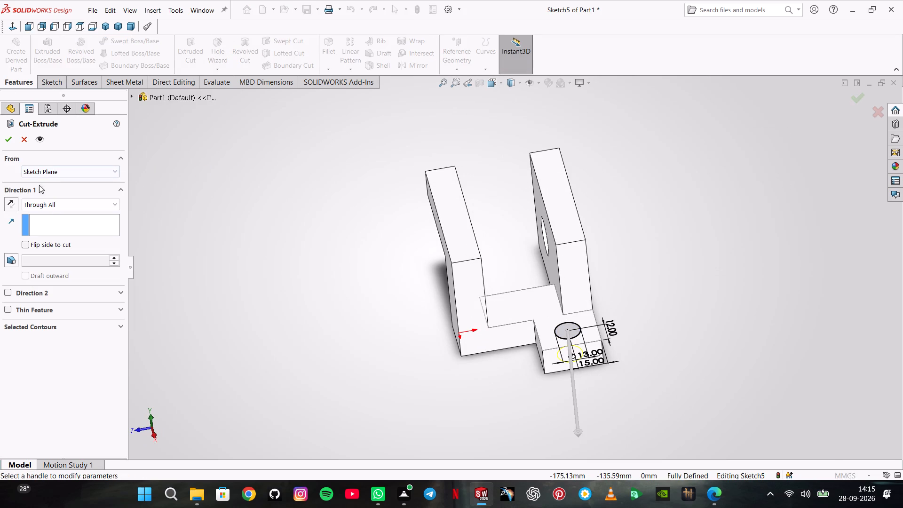
left_click(46, 204)
left_click(53, 229)
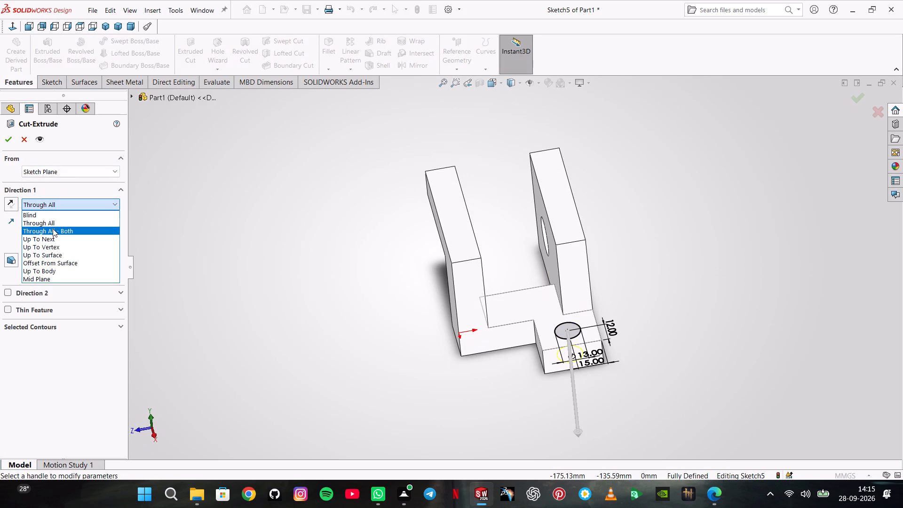
left_click(7, 138)
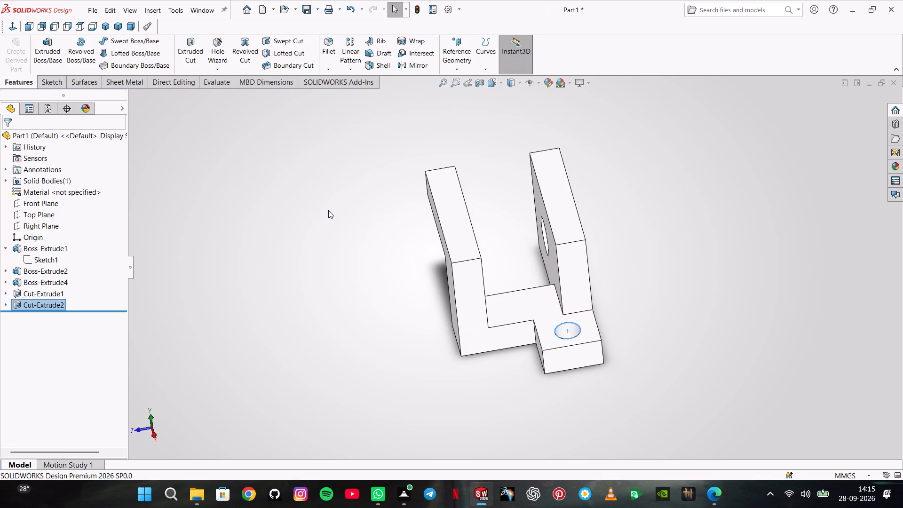
Apply the Warehouse scene to the model's display.
left_click(330, 211)
middle_click_drag(331, 221, 367, 293)
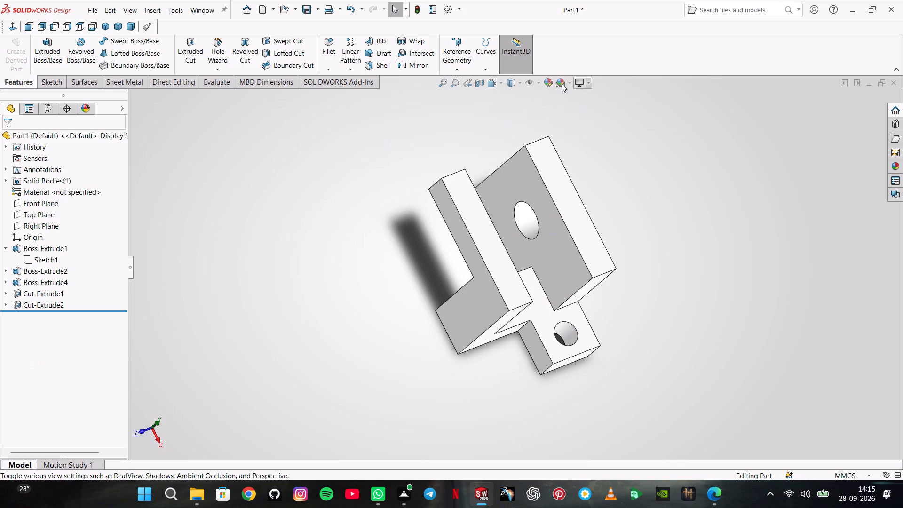
left_click(570, 83)
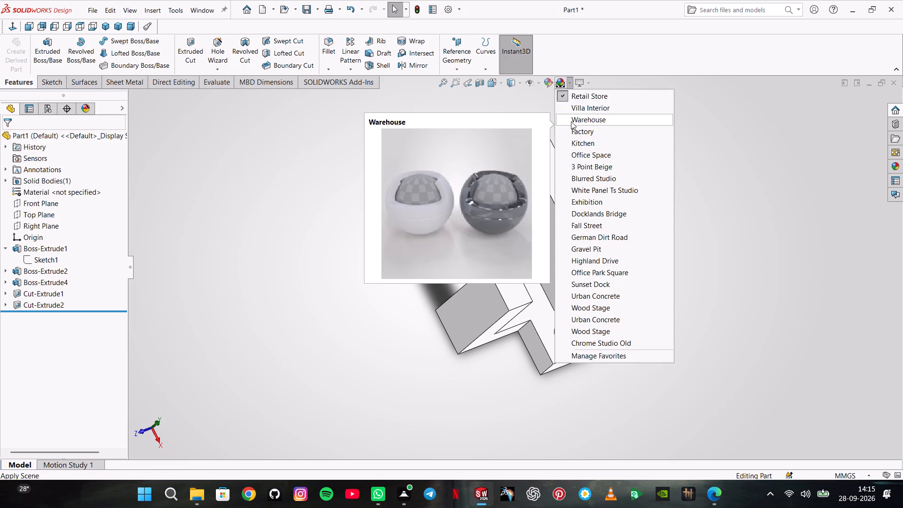
left_click(571, 121)
Set the whole part's appearance colour to light grey from the standard swatches.
left_click(547, 88)
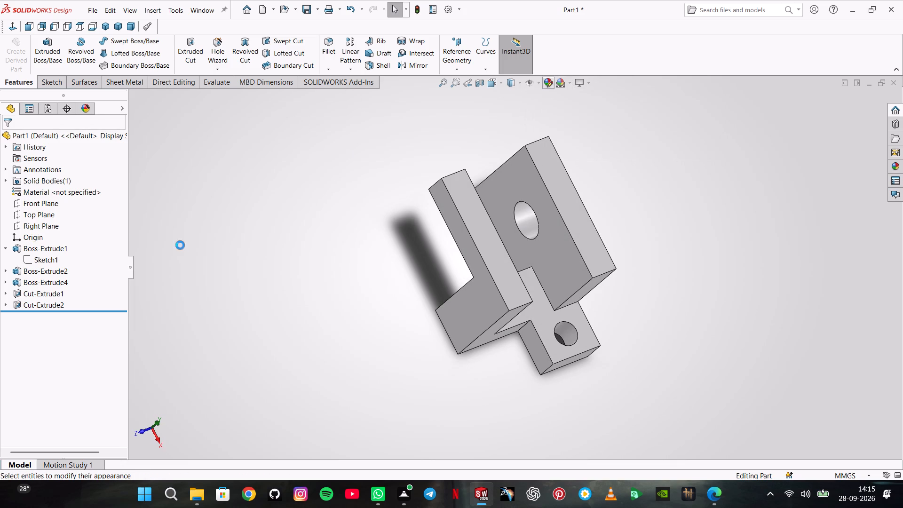
left_click(107, 373)
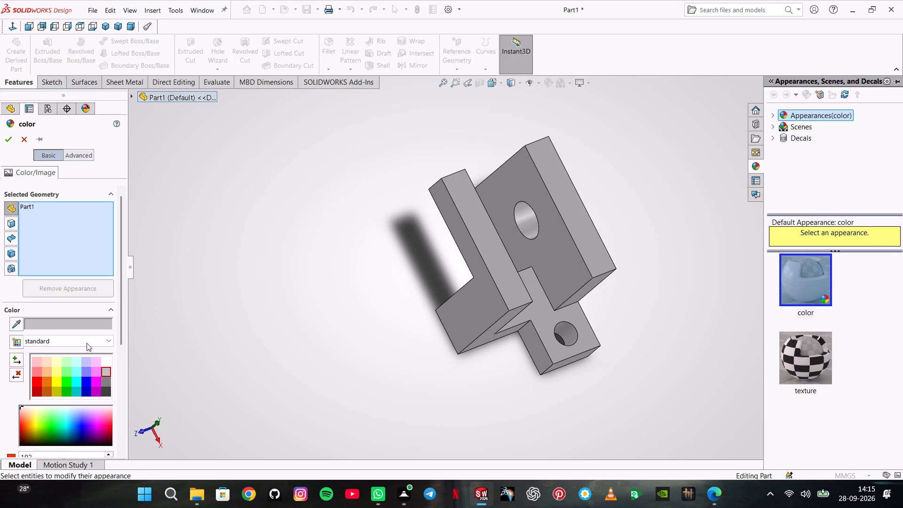
left_click(12, 141)
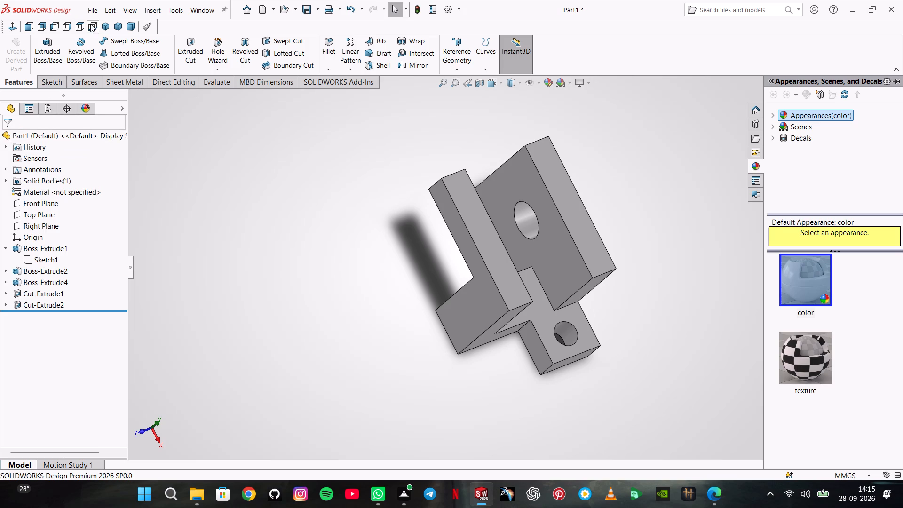
Save the part as Part7.SLDPRT in the Practice Problems 1 SLDPRT folder.
left_click(109, 24)
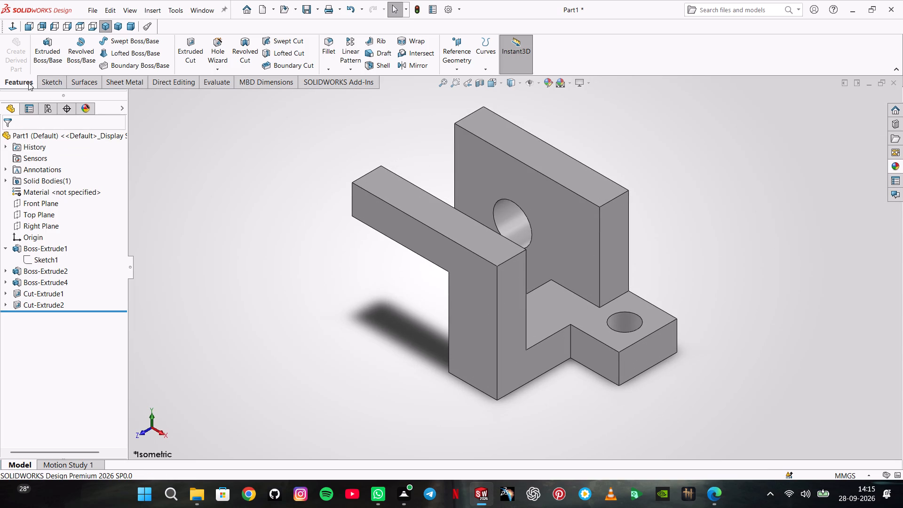
left_click(307, 11)
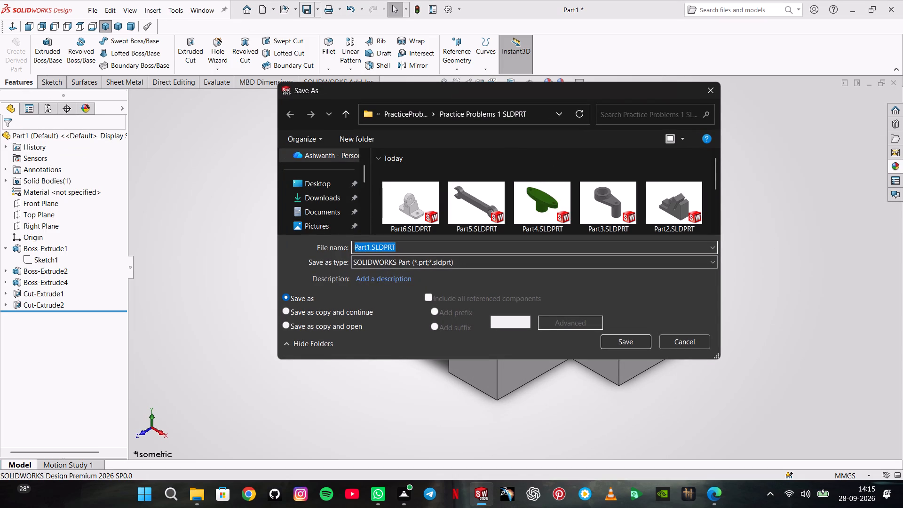
left_click(370, 247)
key("BackSpace")
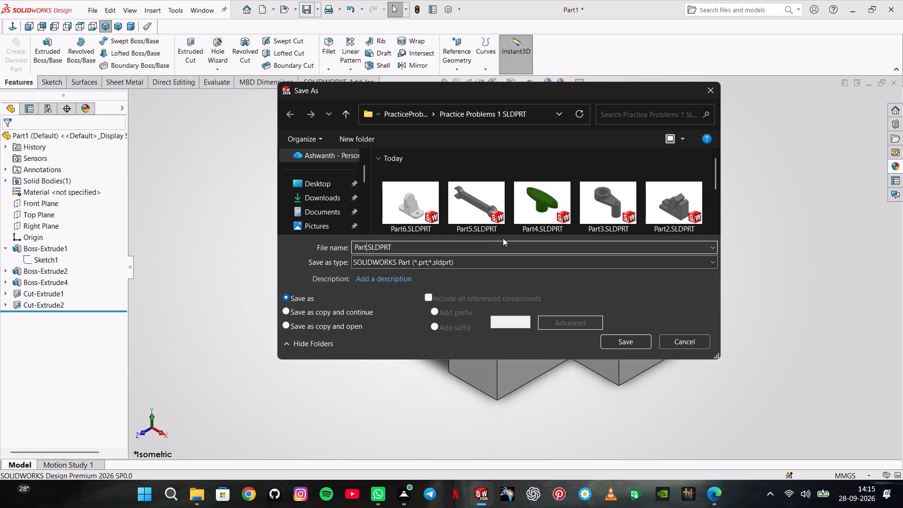
key("7")
key("Return")
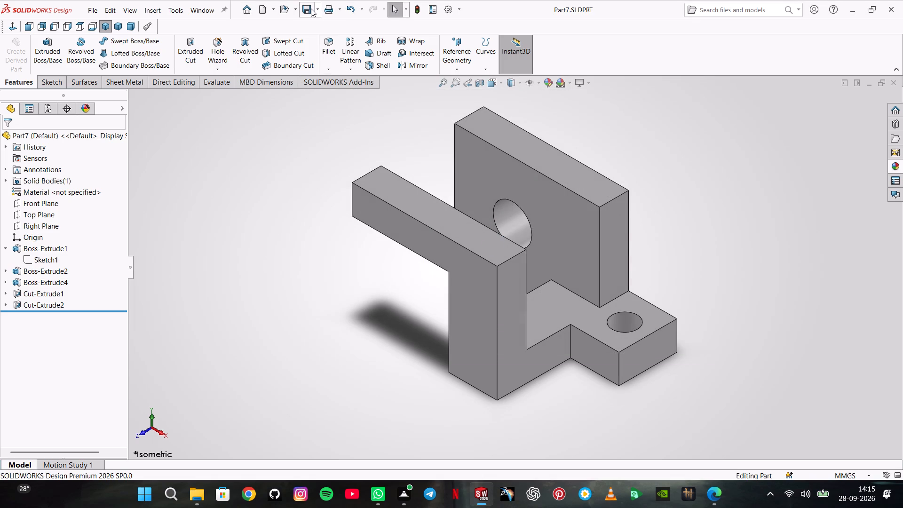
Save a PDF version of the part as Part7.pdf in the same folder.
left_click(317, 8)
left_click(316, 34)
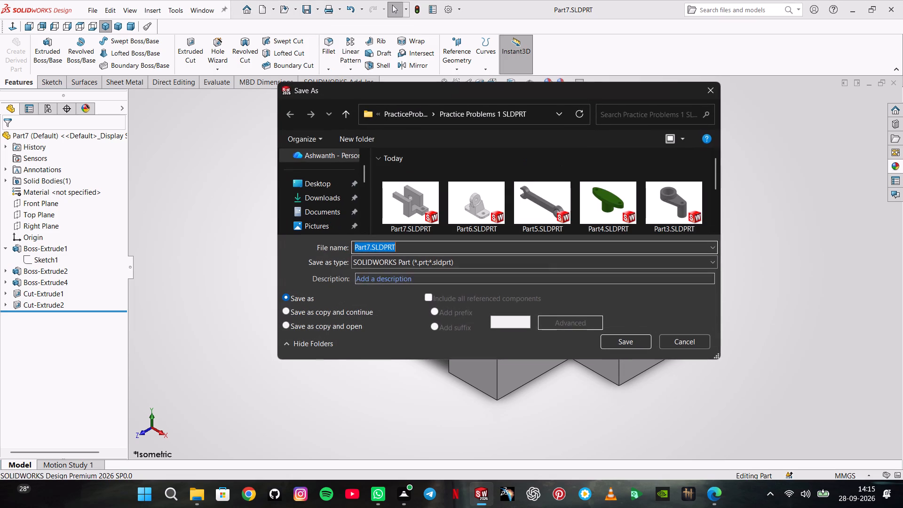
left_click(540, 265)
left_click(474, 94)
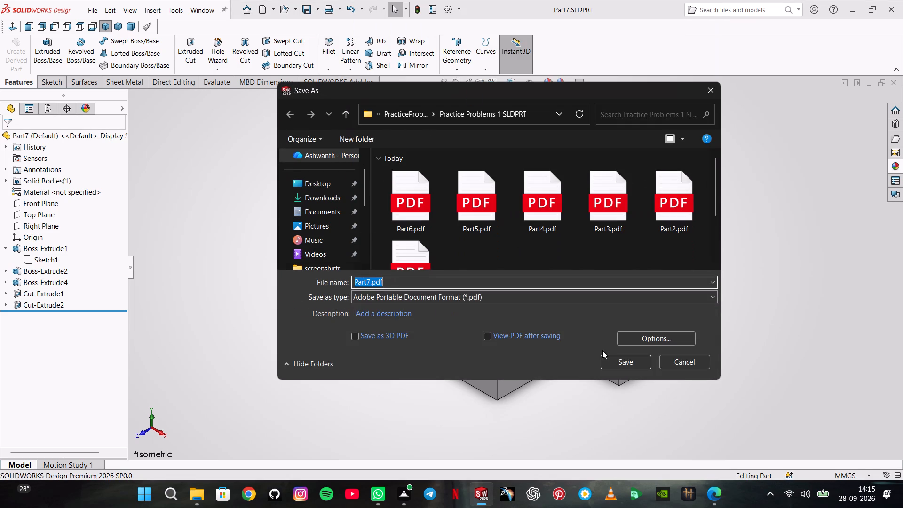
left_click(607, 365)
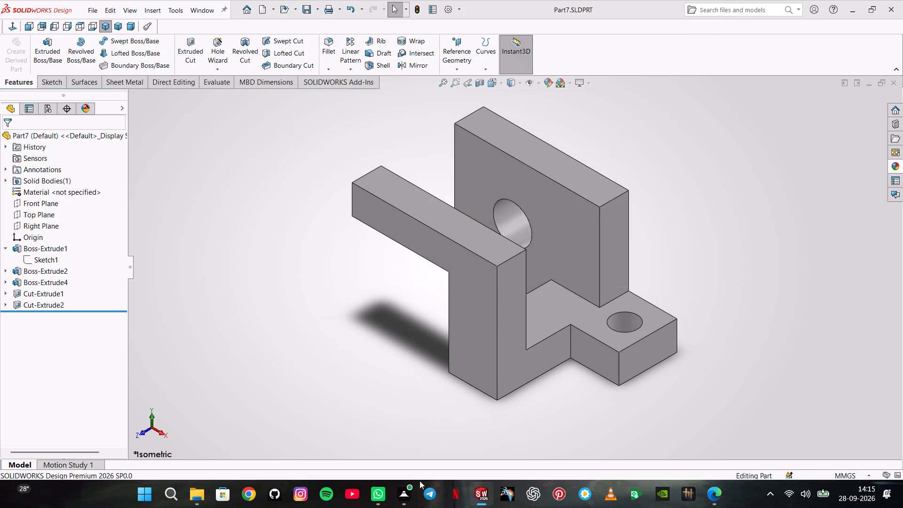